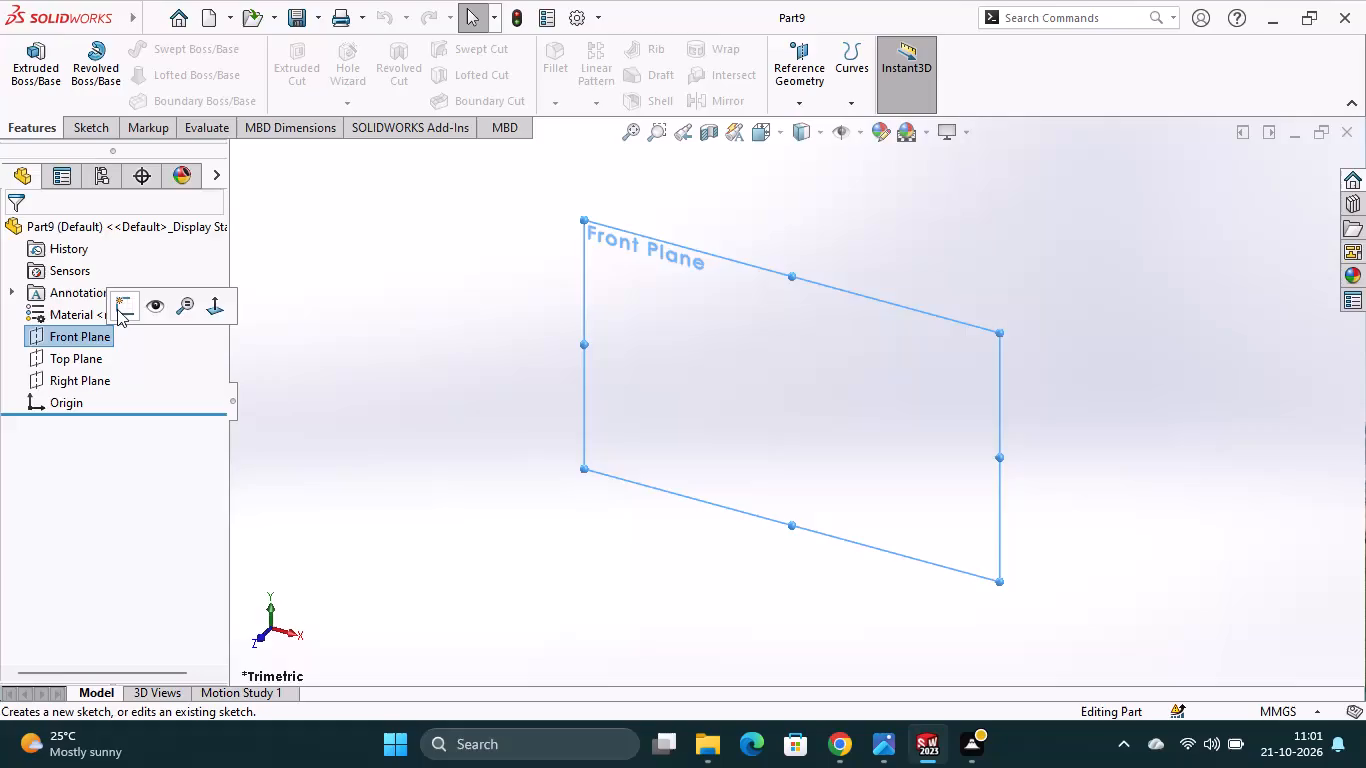
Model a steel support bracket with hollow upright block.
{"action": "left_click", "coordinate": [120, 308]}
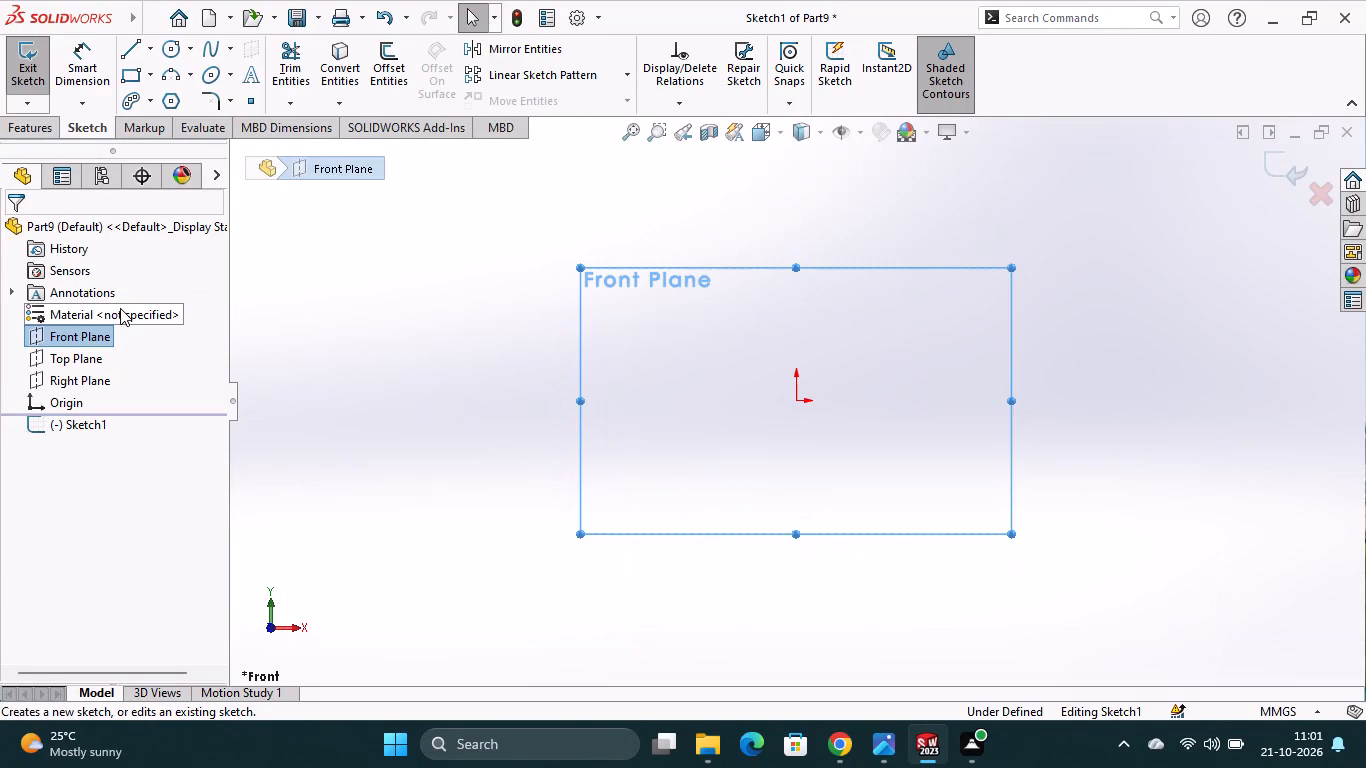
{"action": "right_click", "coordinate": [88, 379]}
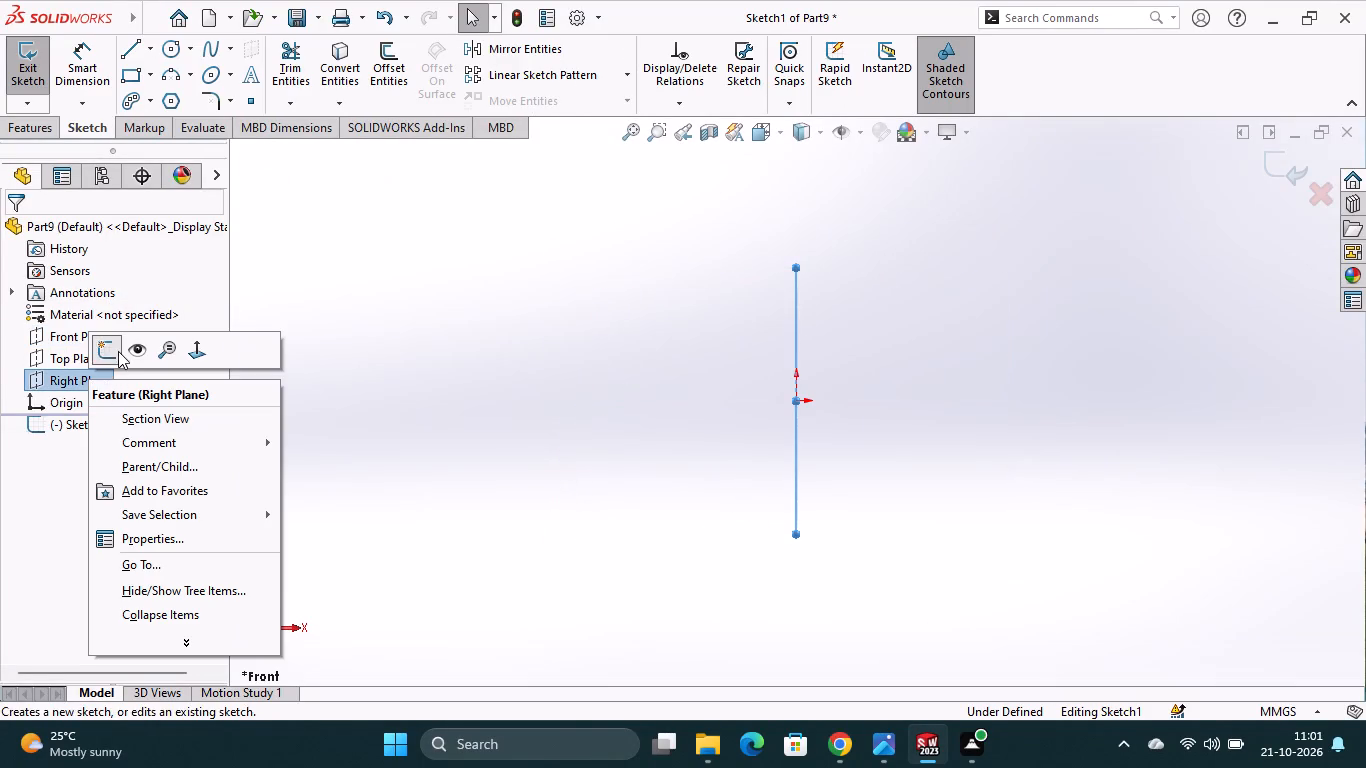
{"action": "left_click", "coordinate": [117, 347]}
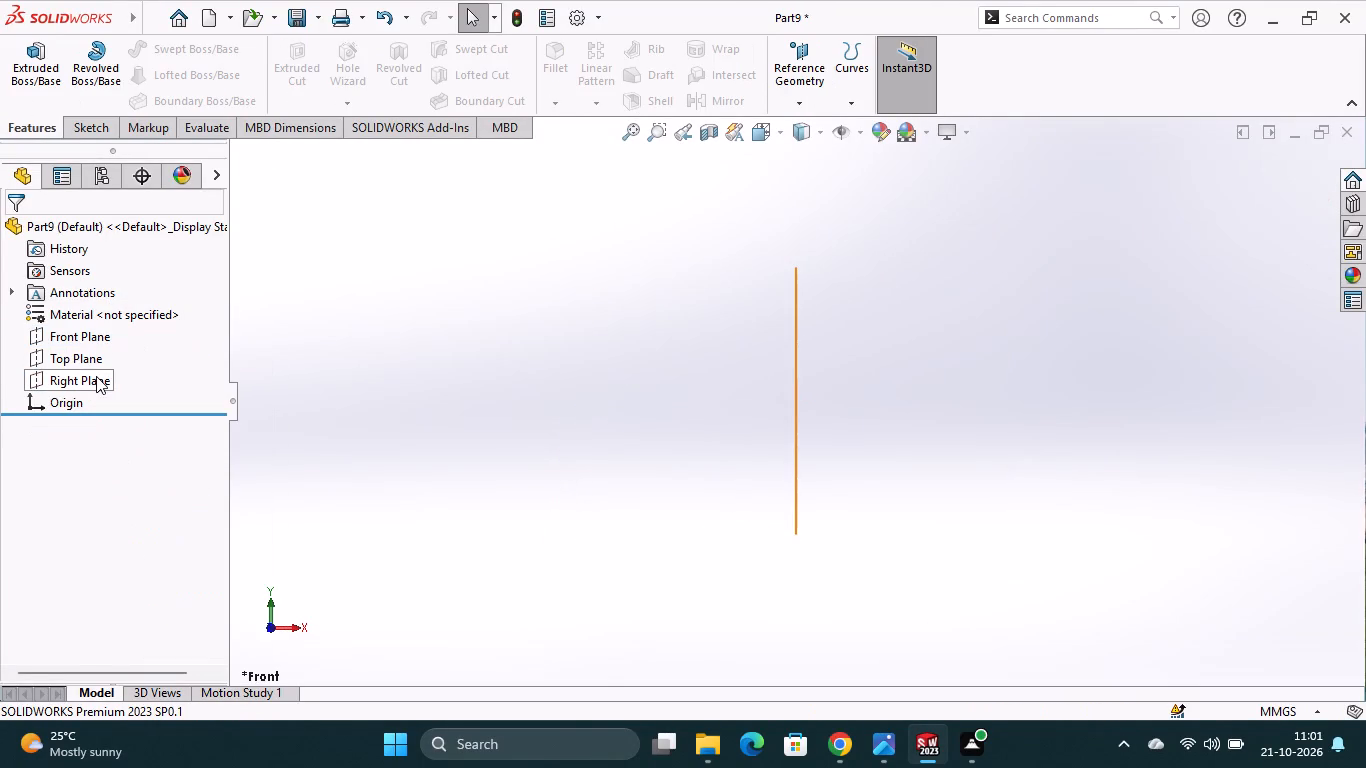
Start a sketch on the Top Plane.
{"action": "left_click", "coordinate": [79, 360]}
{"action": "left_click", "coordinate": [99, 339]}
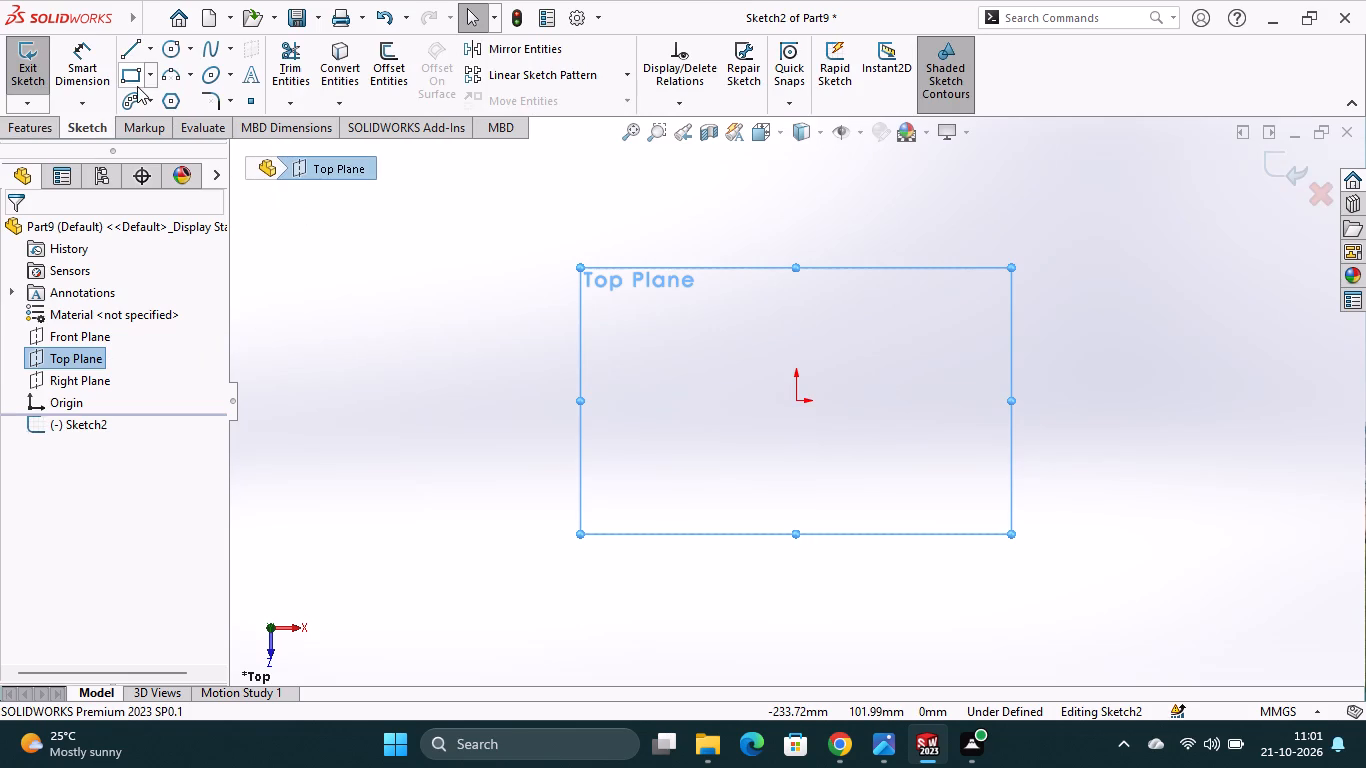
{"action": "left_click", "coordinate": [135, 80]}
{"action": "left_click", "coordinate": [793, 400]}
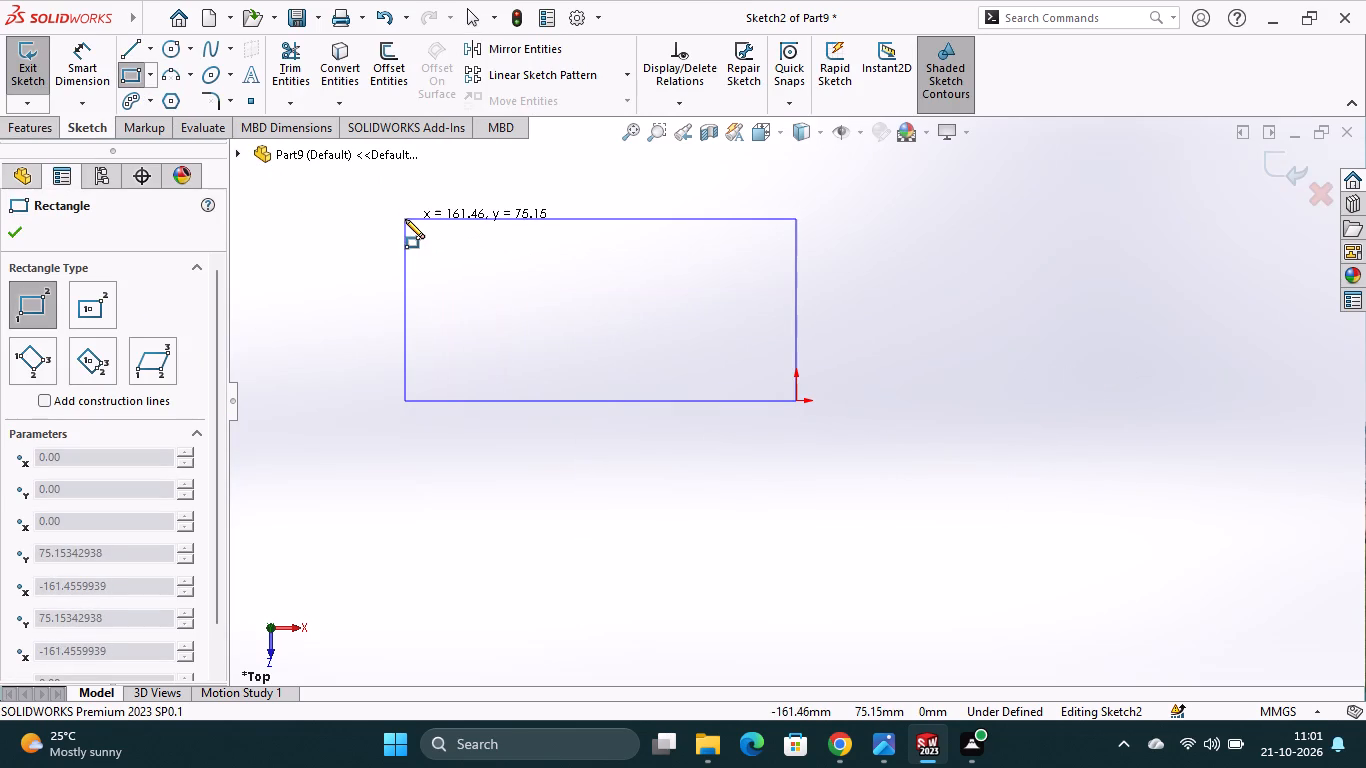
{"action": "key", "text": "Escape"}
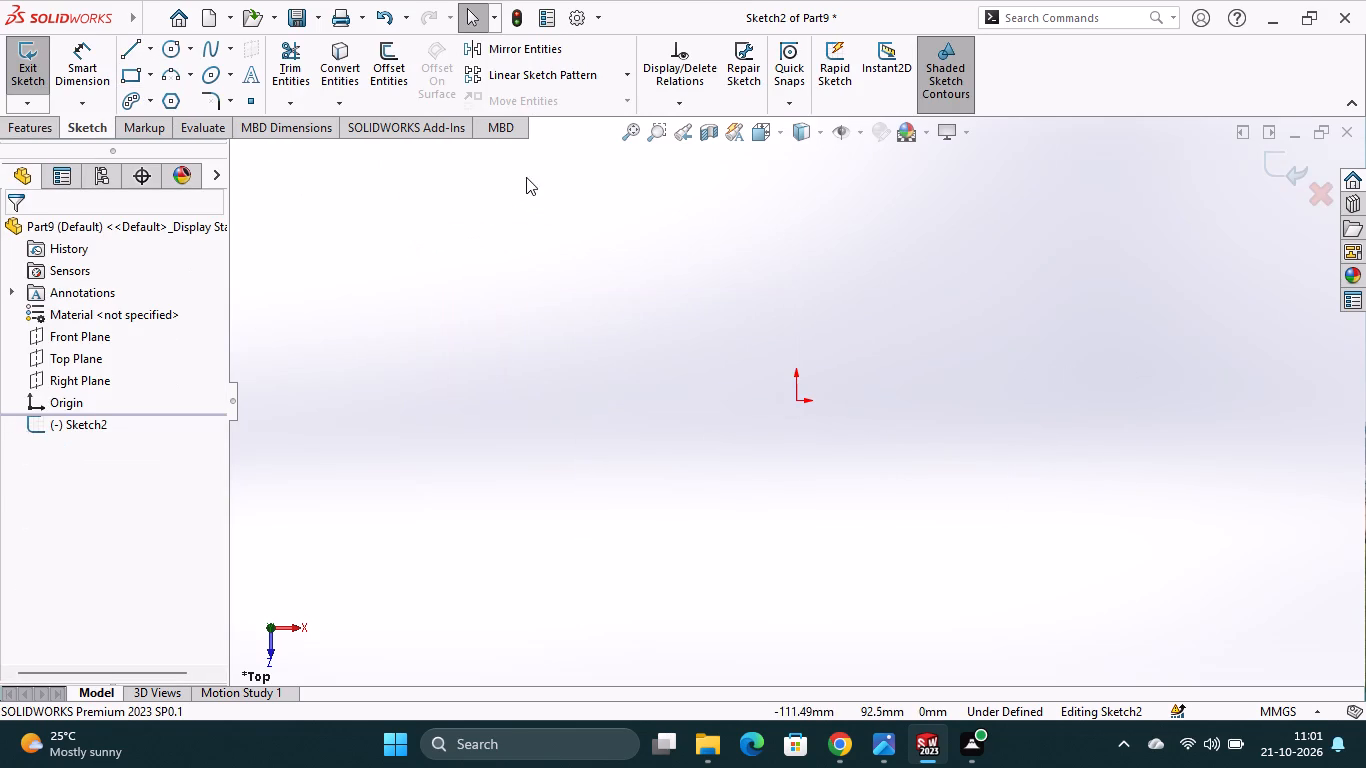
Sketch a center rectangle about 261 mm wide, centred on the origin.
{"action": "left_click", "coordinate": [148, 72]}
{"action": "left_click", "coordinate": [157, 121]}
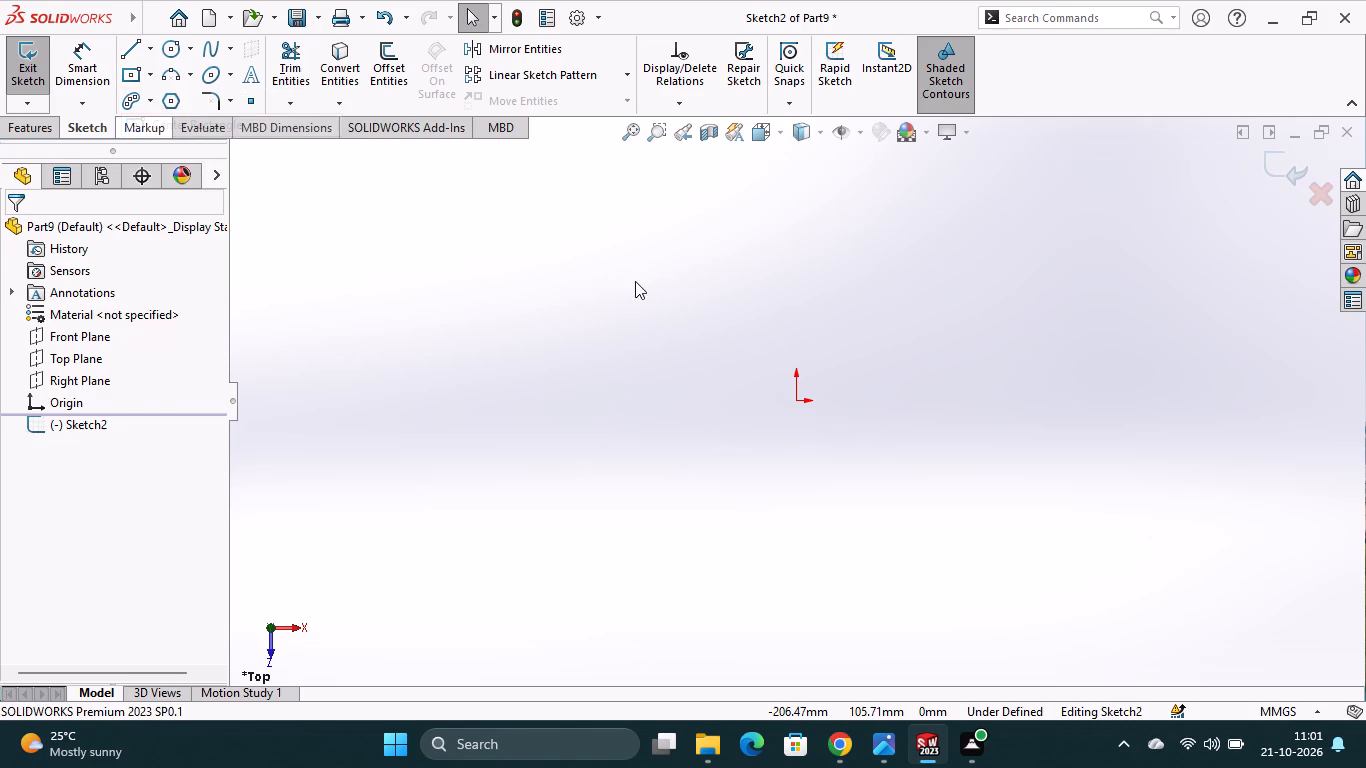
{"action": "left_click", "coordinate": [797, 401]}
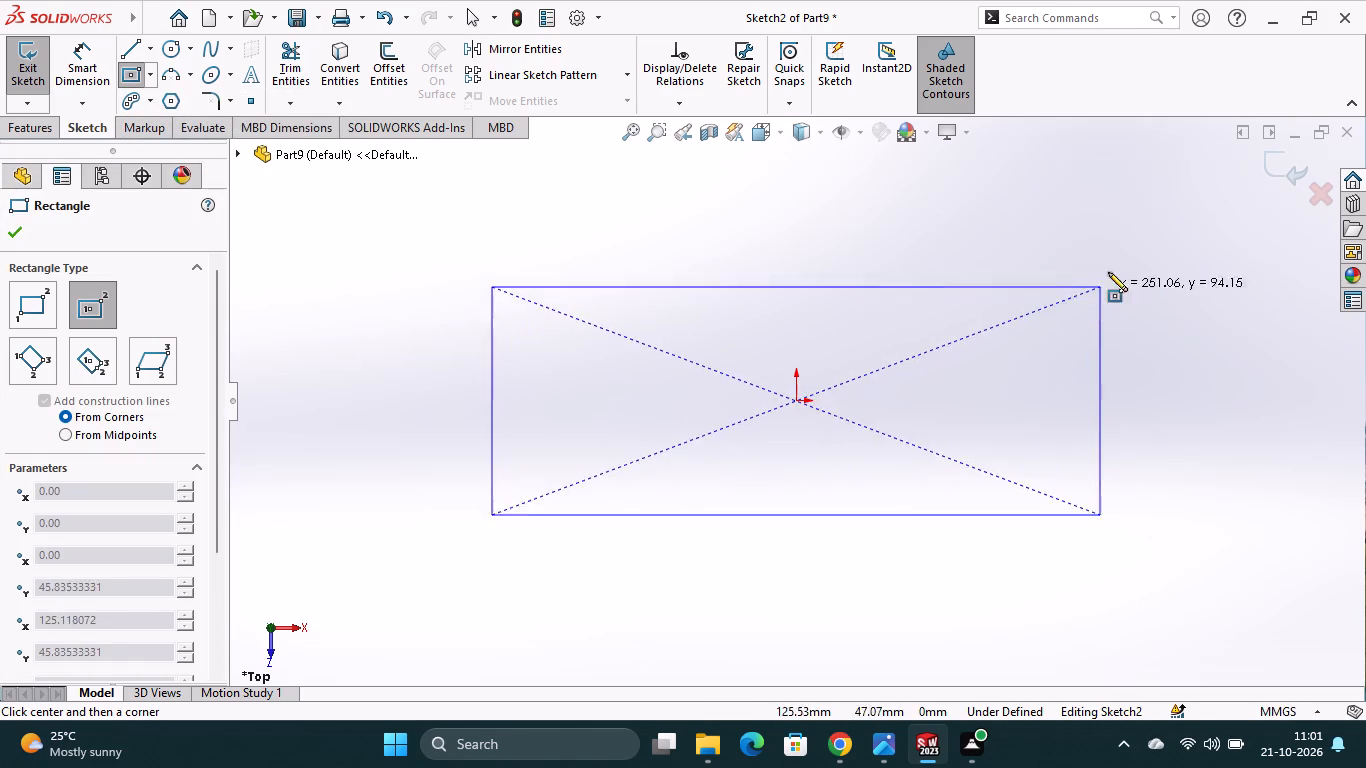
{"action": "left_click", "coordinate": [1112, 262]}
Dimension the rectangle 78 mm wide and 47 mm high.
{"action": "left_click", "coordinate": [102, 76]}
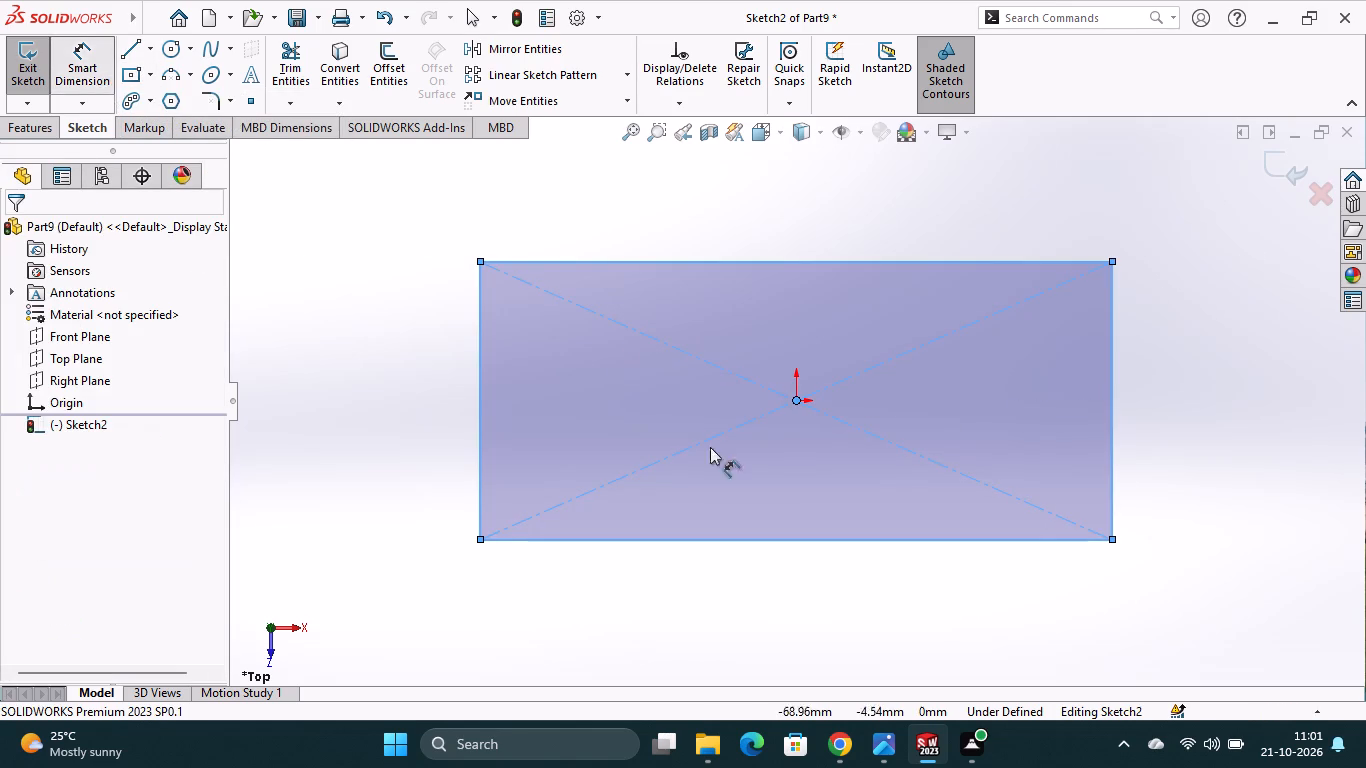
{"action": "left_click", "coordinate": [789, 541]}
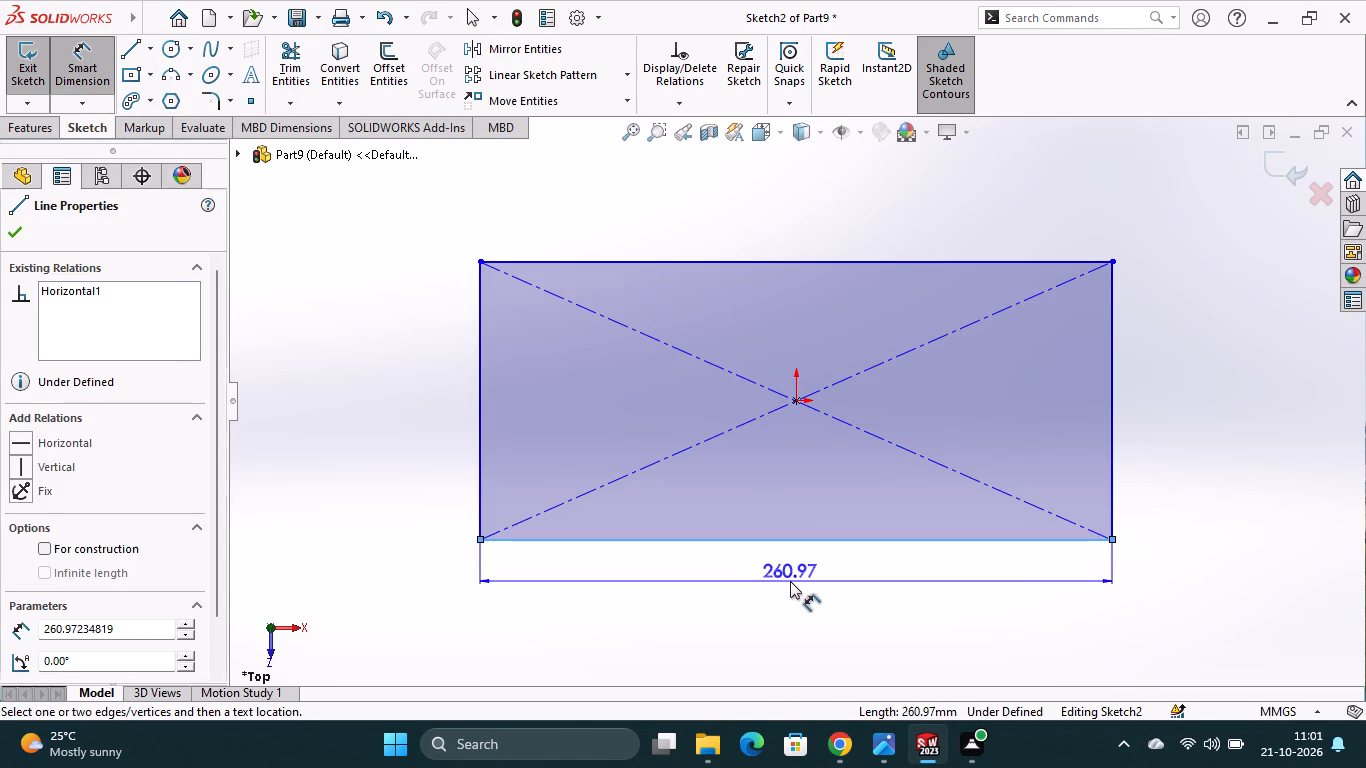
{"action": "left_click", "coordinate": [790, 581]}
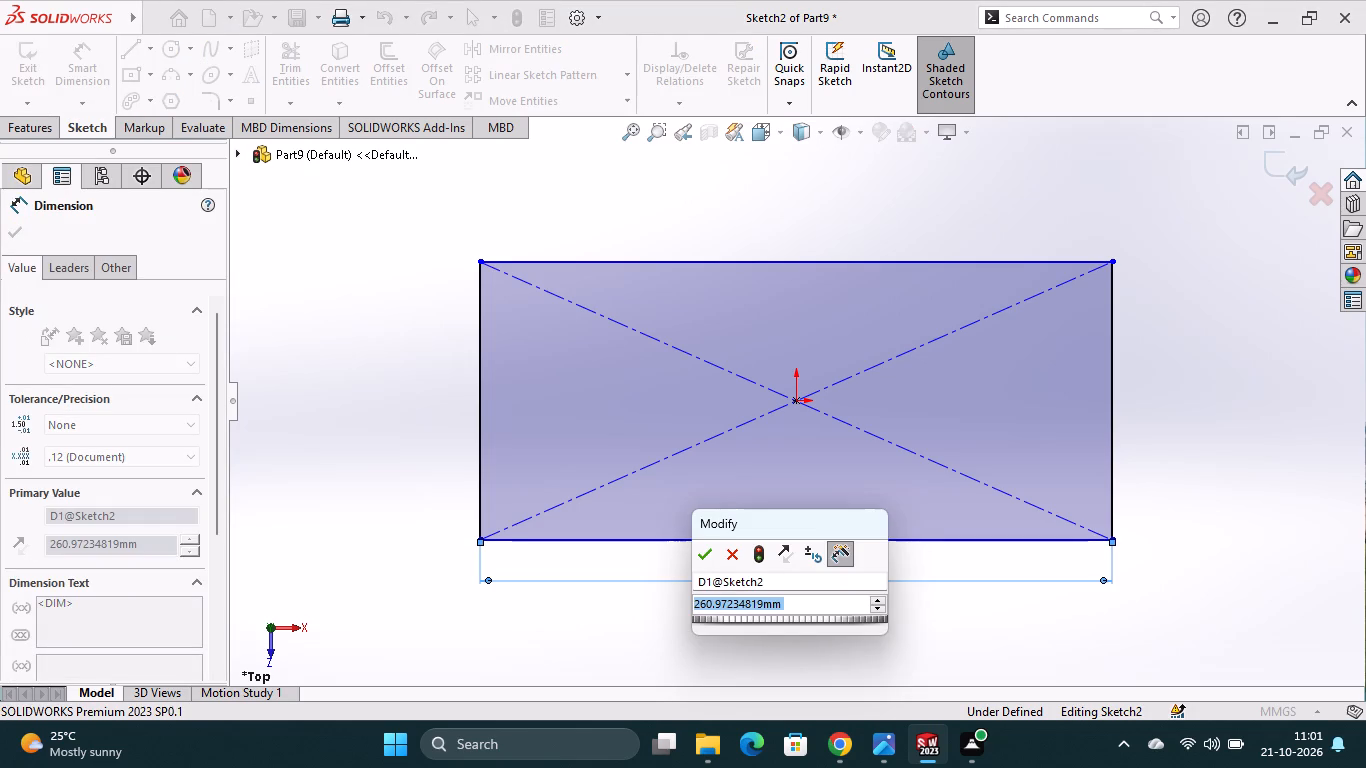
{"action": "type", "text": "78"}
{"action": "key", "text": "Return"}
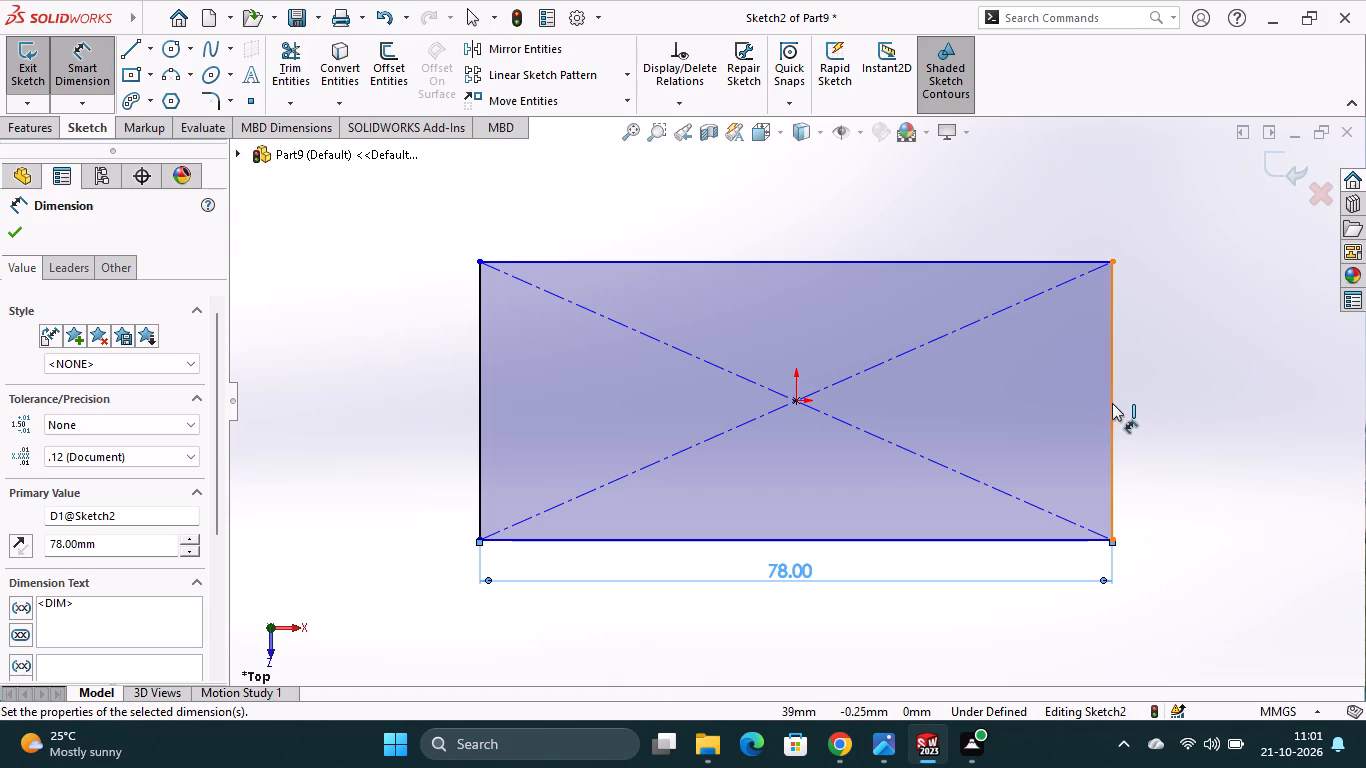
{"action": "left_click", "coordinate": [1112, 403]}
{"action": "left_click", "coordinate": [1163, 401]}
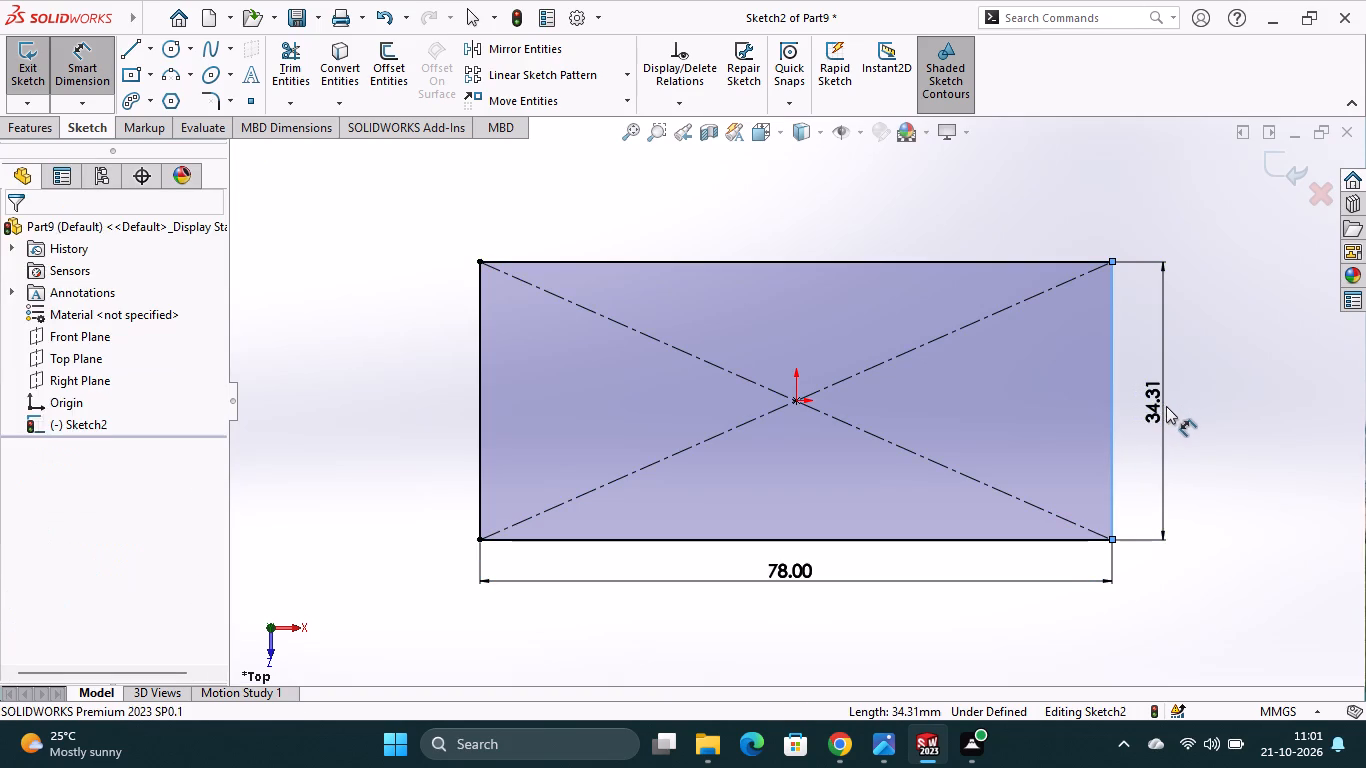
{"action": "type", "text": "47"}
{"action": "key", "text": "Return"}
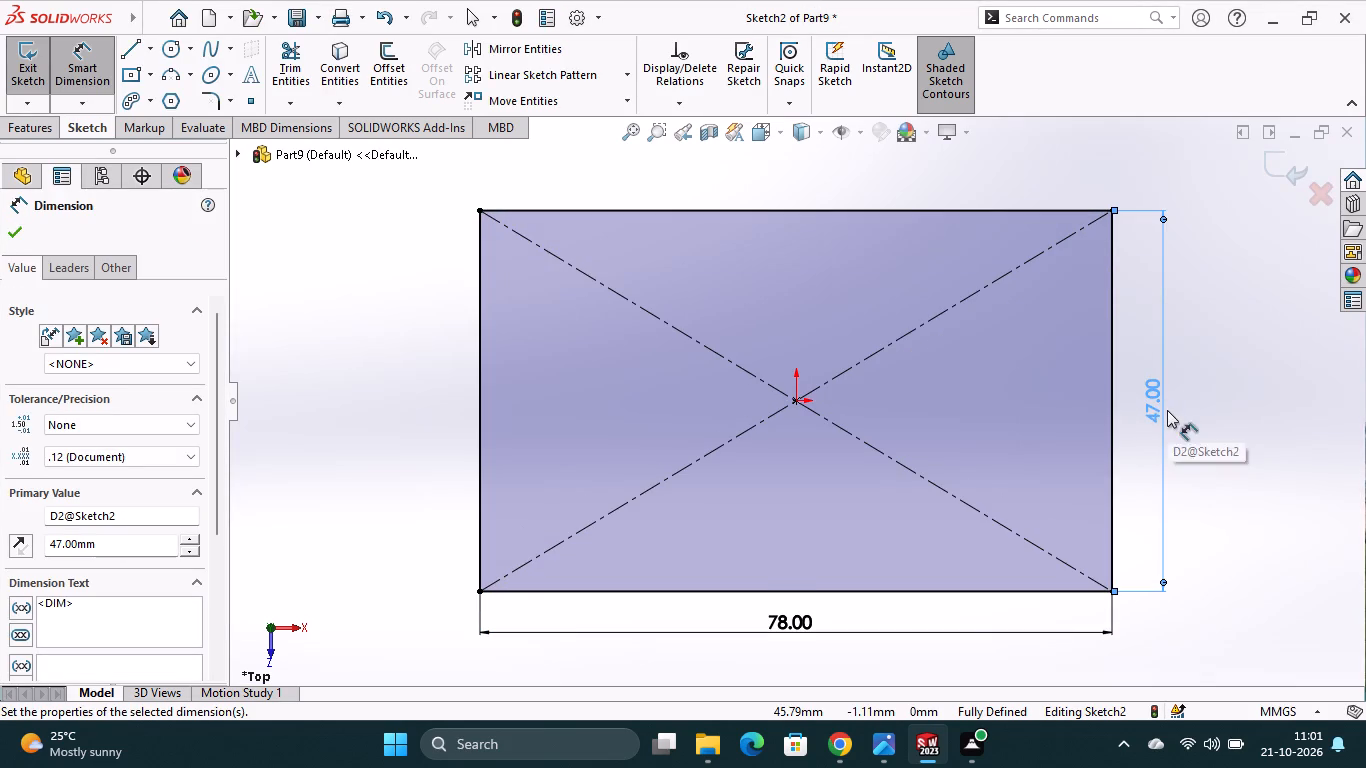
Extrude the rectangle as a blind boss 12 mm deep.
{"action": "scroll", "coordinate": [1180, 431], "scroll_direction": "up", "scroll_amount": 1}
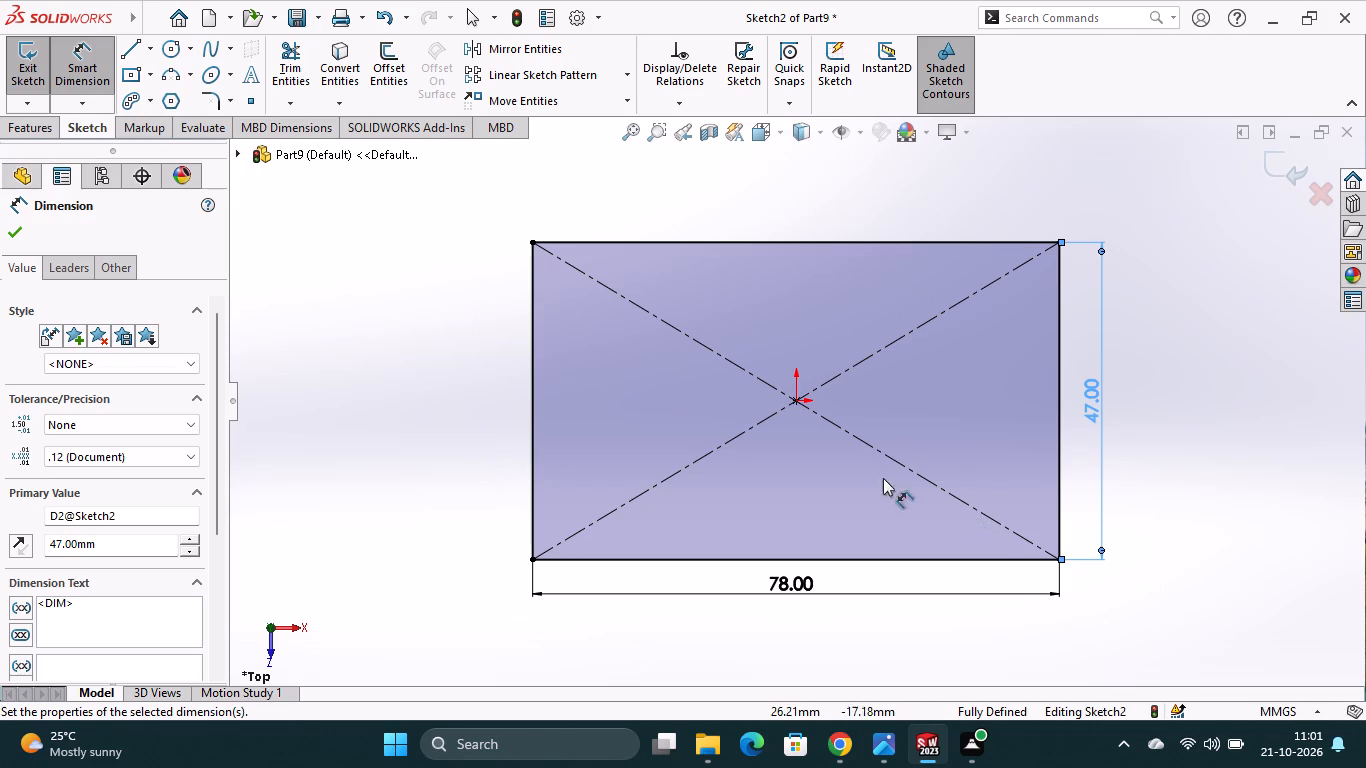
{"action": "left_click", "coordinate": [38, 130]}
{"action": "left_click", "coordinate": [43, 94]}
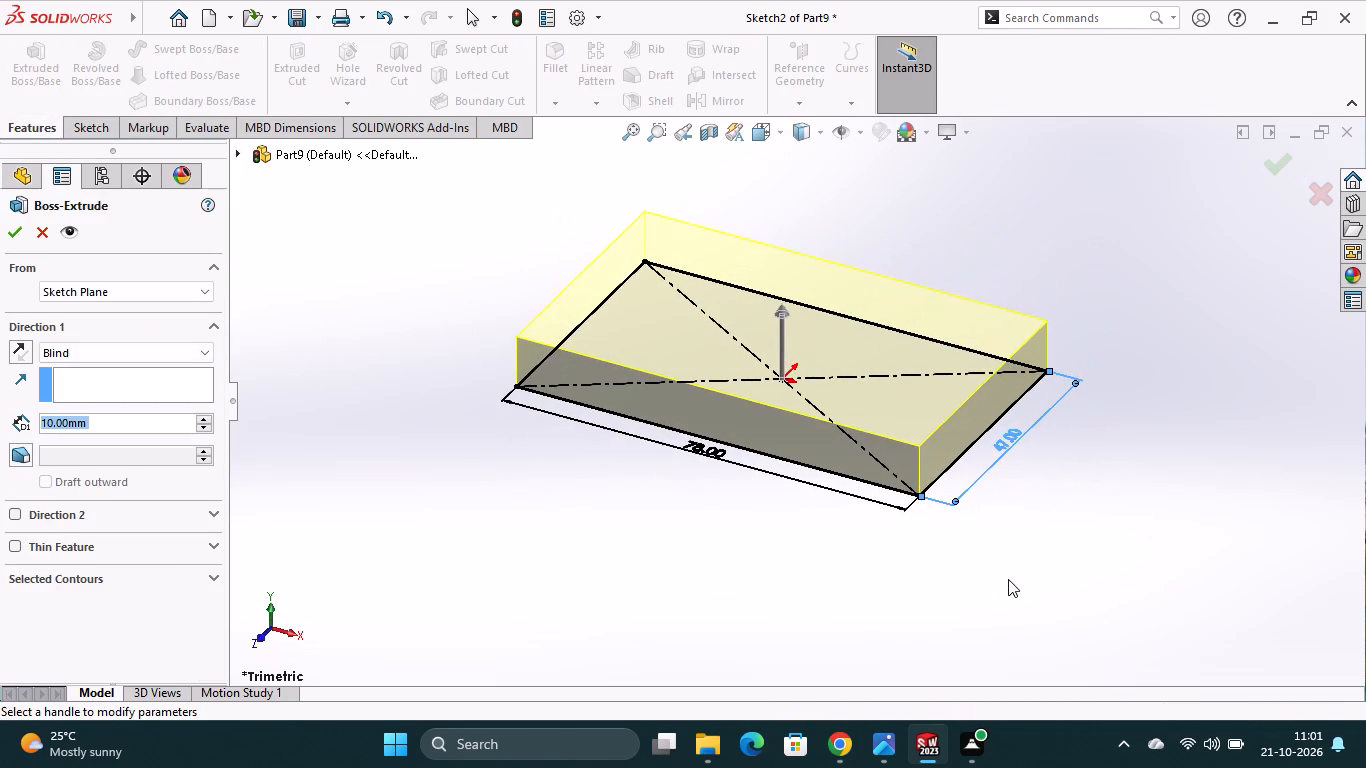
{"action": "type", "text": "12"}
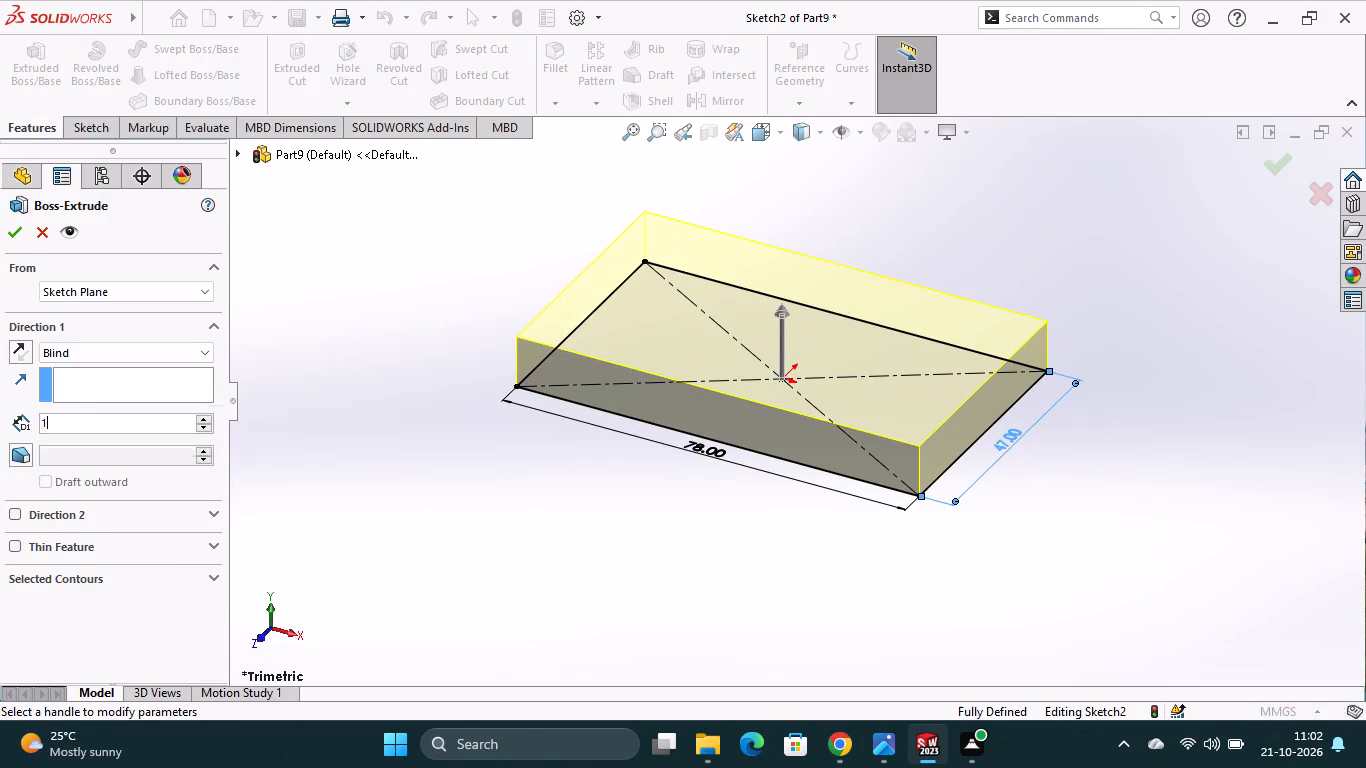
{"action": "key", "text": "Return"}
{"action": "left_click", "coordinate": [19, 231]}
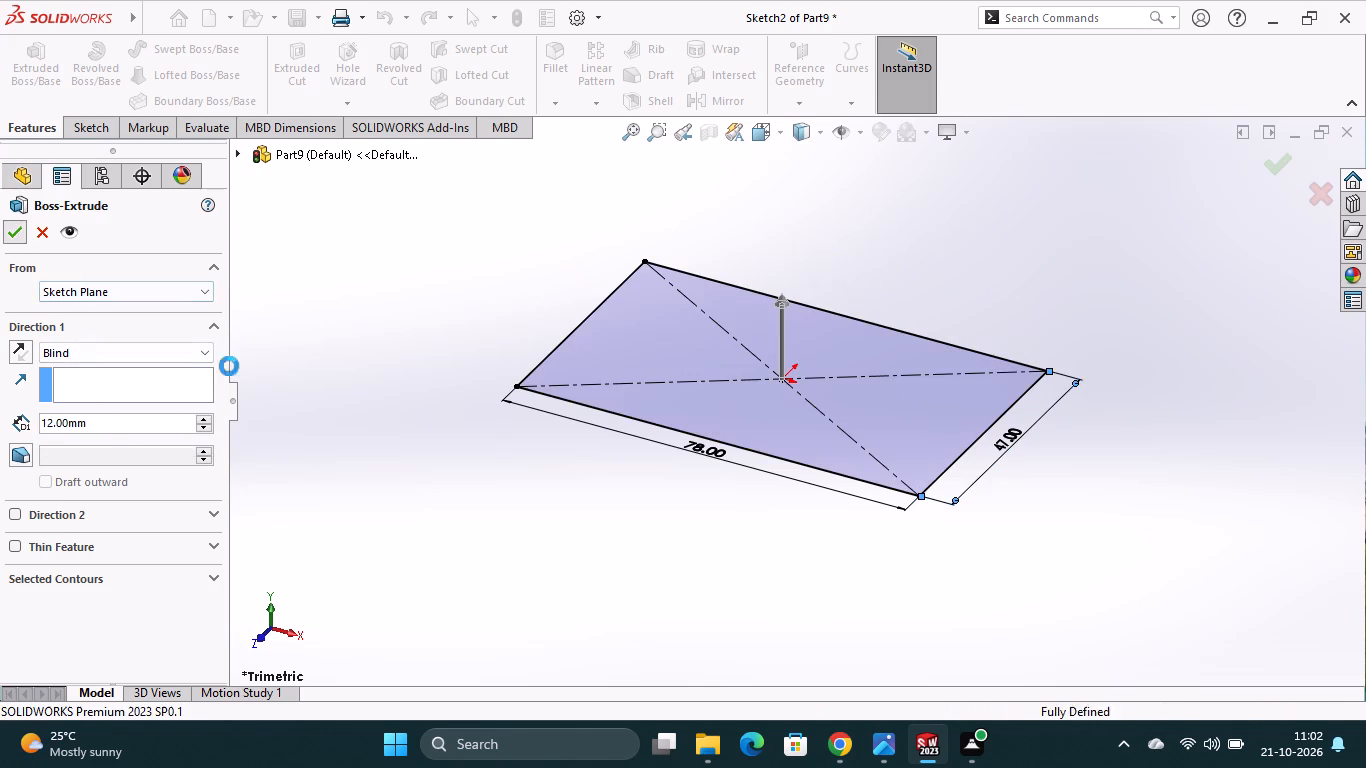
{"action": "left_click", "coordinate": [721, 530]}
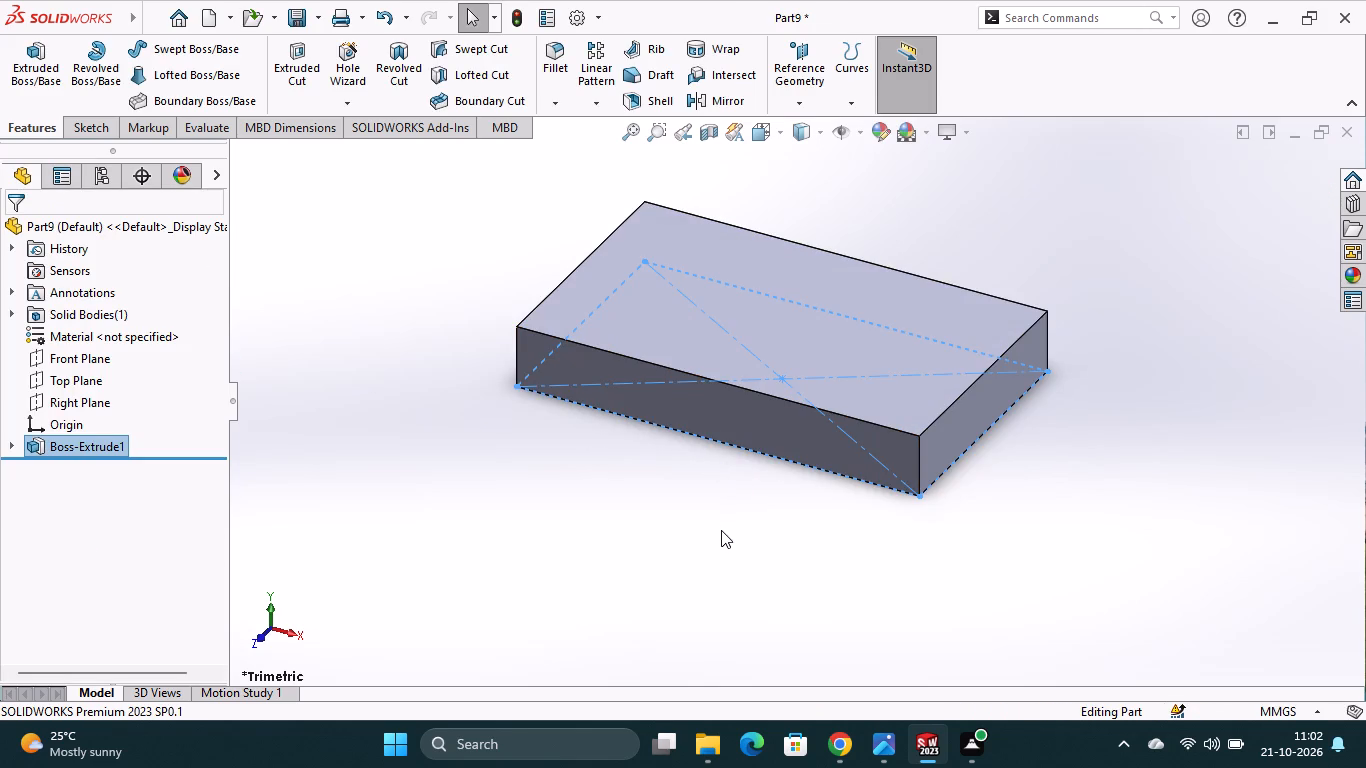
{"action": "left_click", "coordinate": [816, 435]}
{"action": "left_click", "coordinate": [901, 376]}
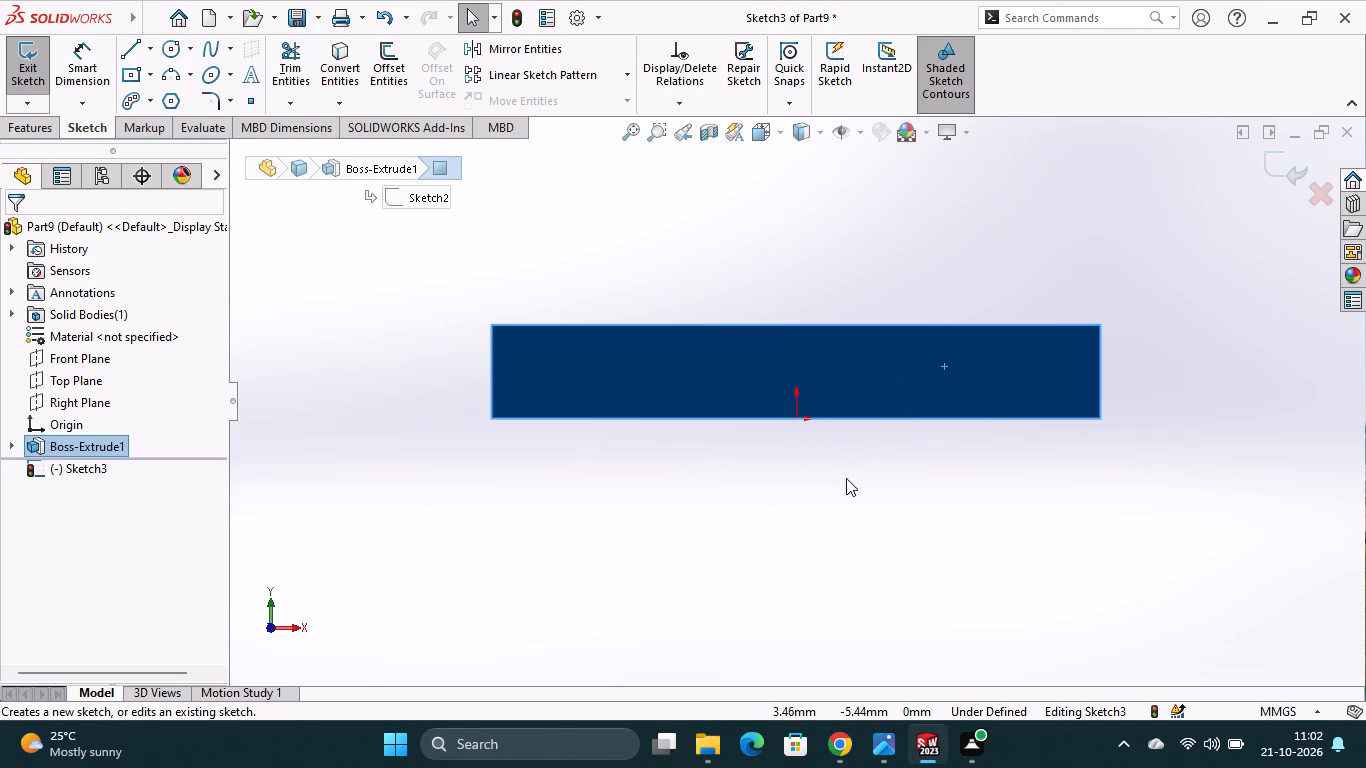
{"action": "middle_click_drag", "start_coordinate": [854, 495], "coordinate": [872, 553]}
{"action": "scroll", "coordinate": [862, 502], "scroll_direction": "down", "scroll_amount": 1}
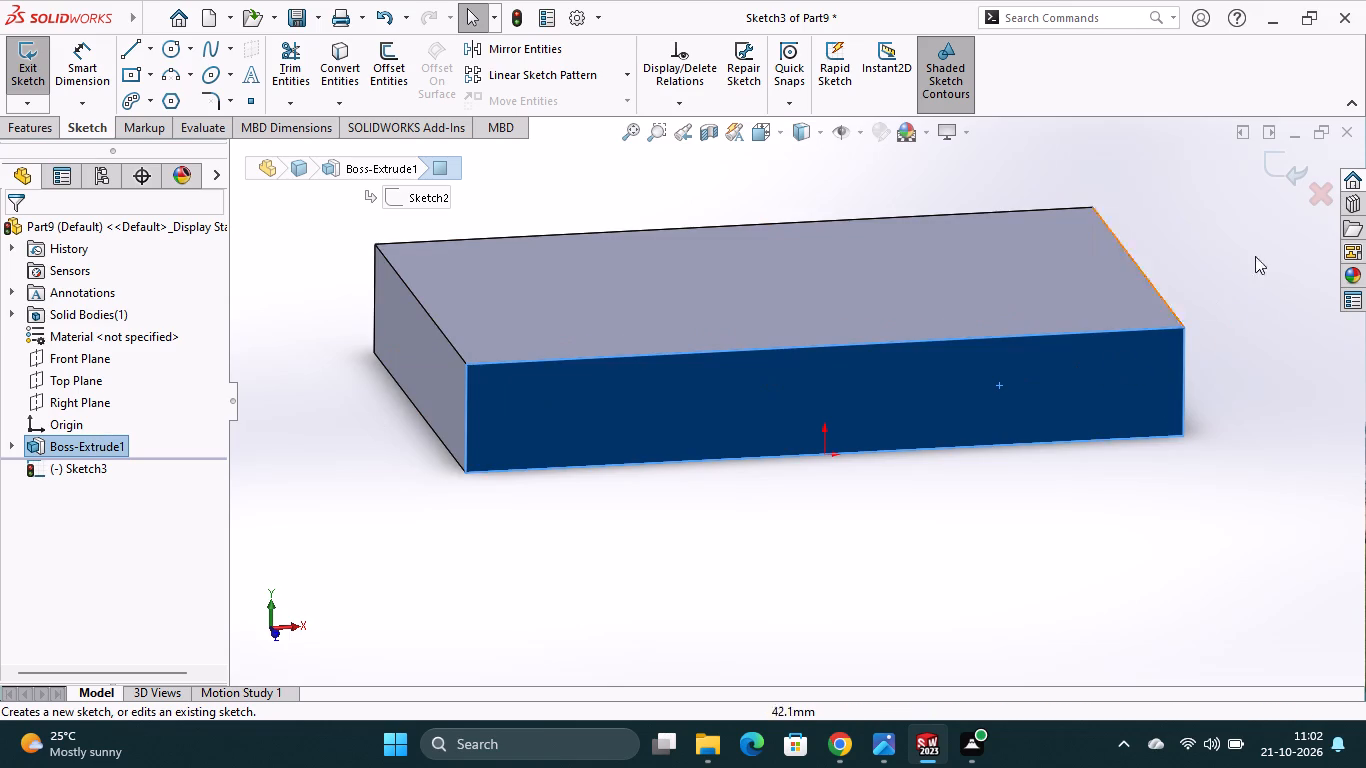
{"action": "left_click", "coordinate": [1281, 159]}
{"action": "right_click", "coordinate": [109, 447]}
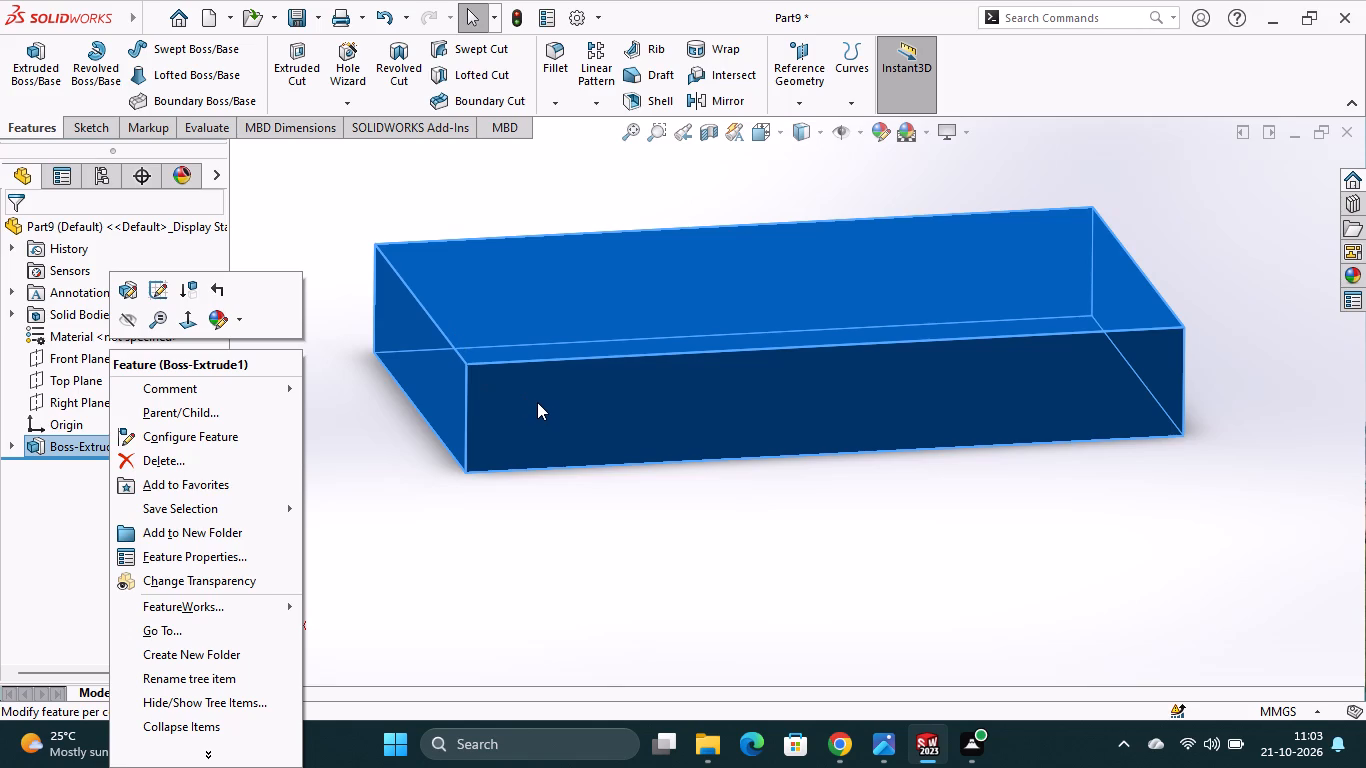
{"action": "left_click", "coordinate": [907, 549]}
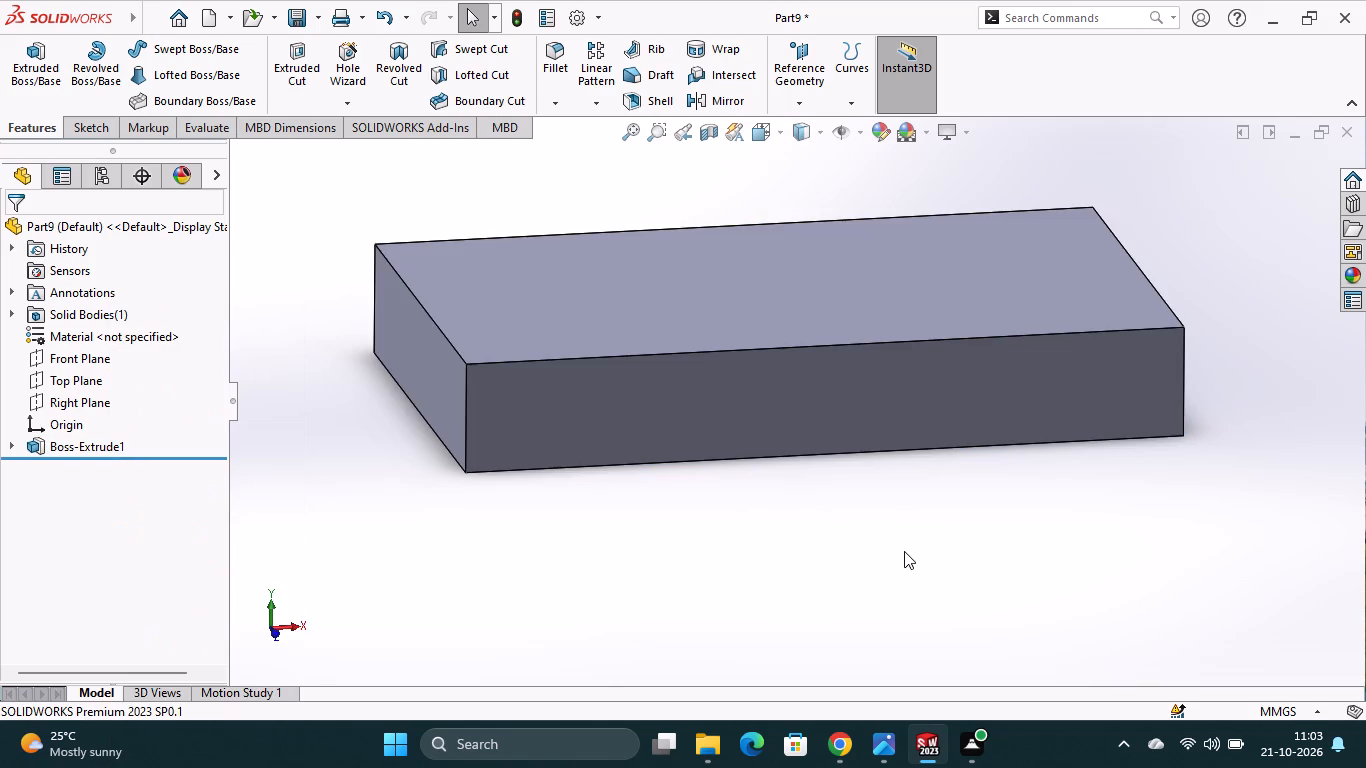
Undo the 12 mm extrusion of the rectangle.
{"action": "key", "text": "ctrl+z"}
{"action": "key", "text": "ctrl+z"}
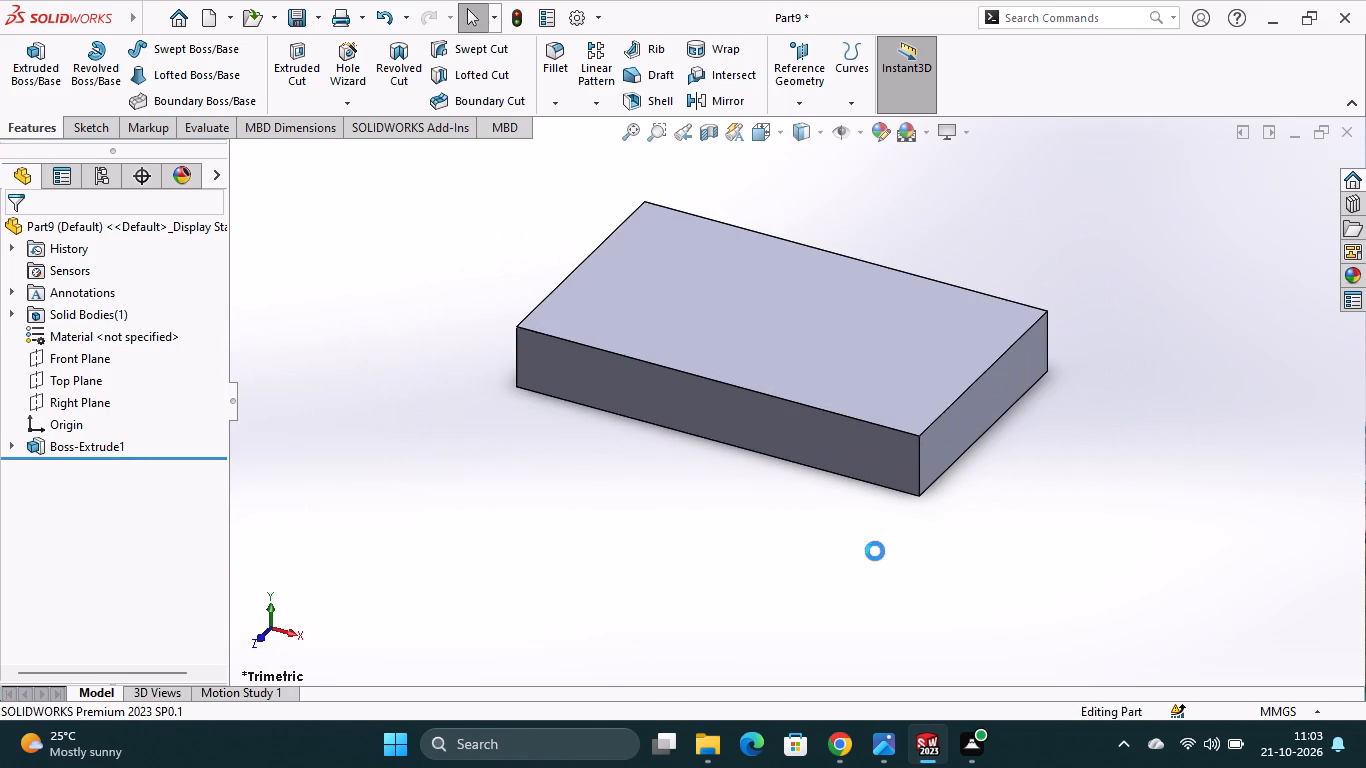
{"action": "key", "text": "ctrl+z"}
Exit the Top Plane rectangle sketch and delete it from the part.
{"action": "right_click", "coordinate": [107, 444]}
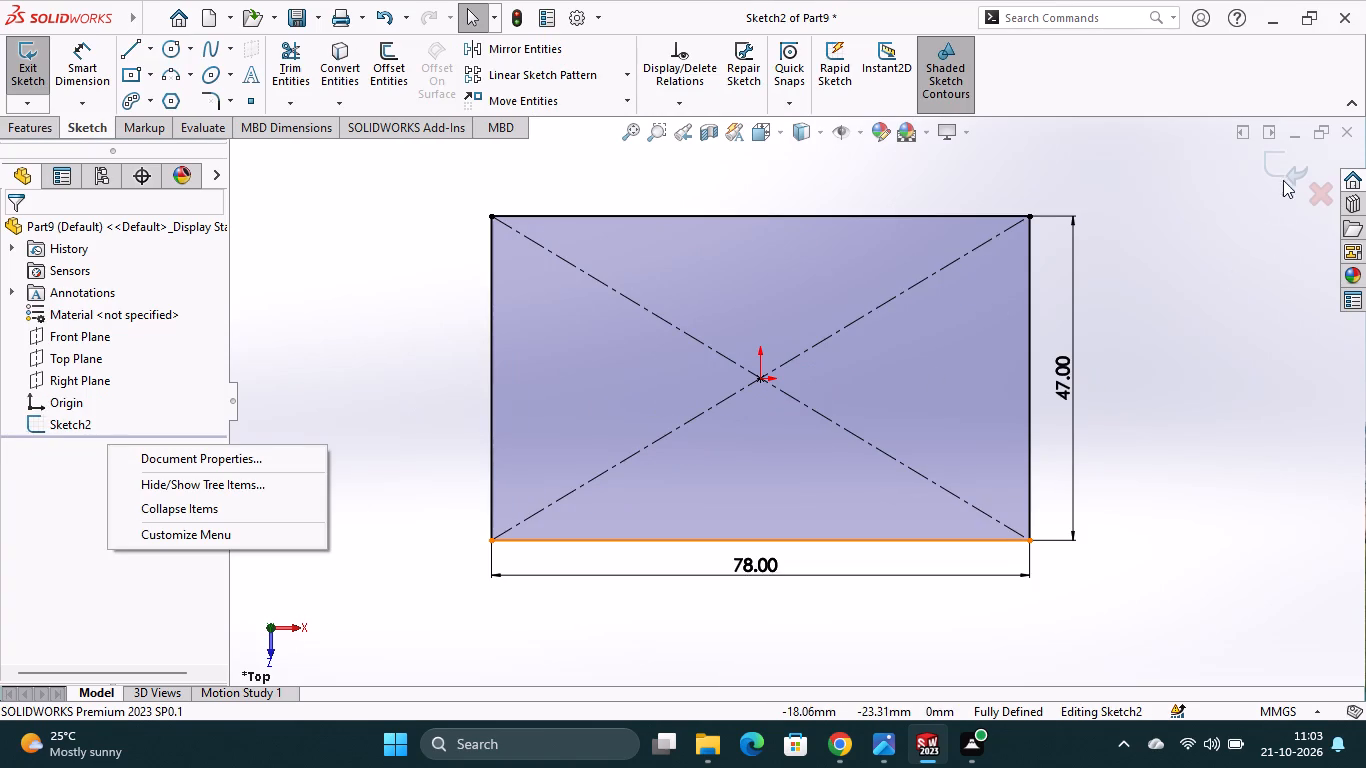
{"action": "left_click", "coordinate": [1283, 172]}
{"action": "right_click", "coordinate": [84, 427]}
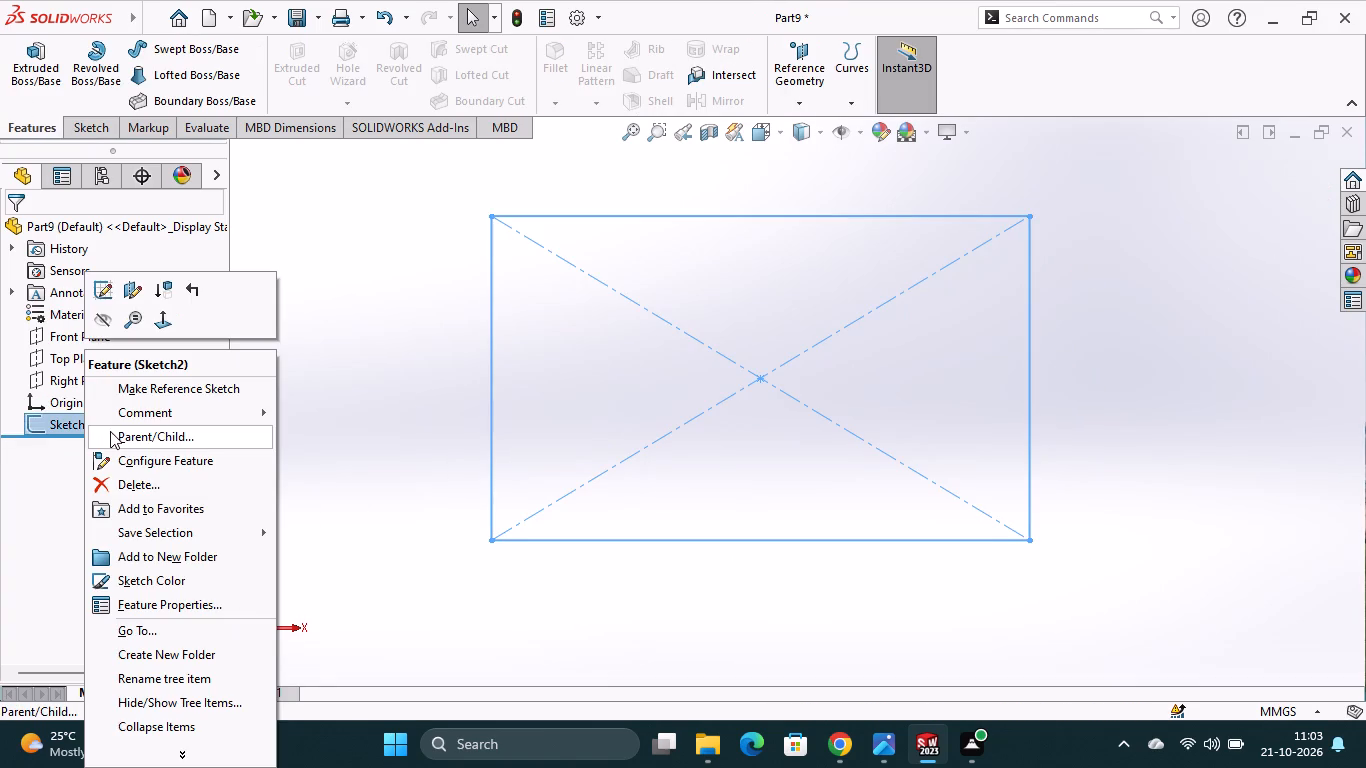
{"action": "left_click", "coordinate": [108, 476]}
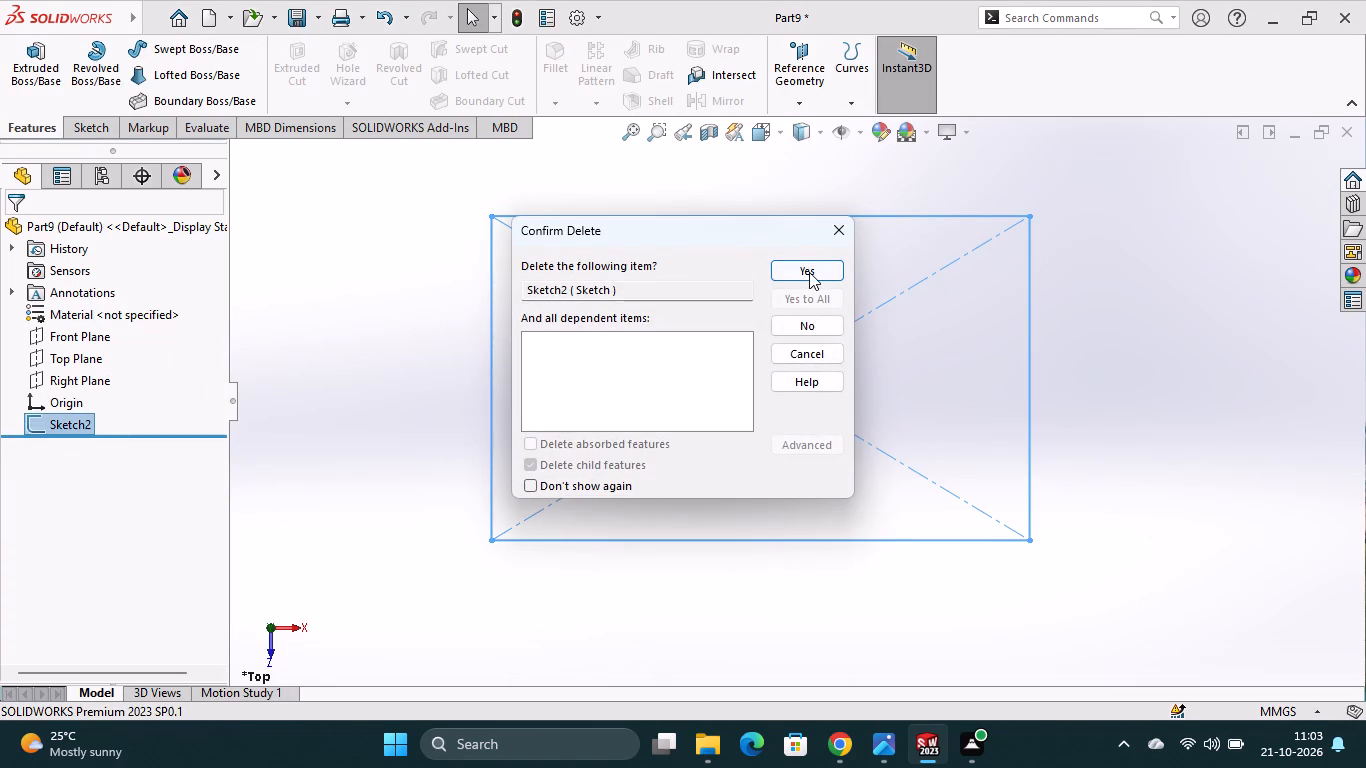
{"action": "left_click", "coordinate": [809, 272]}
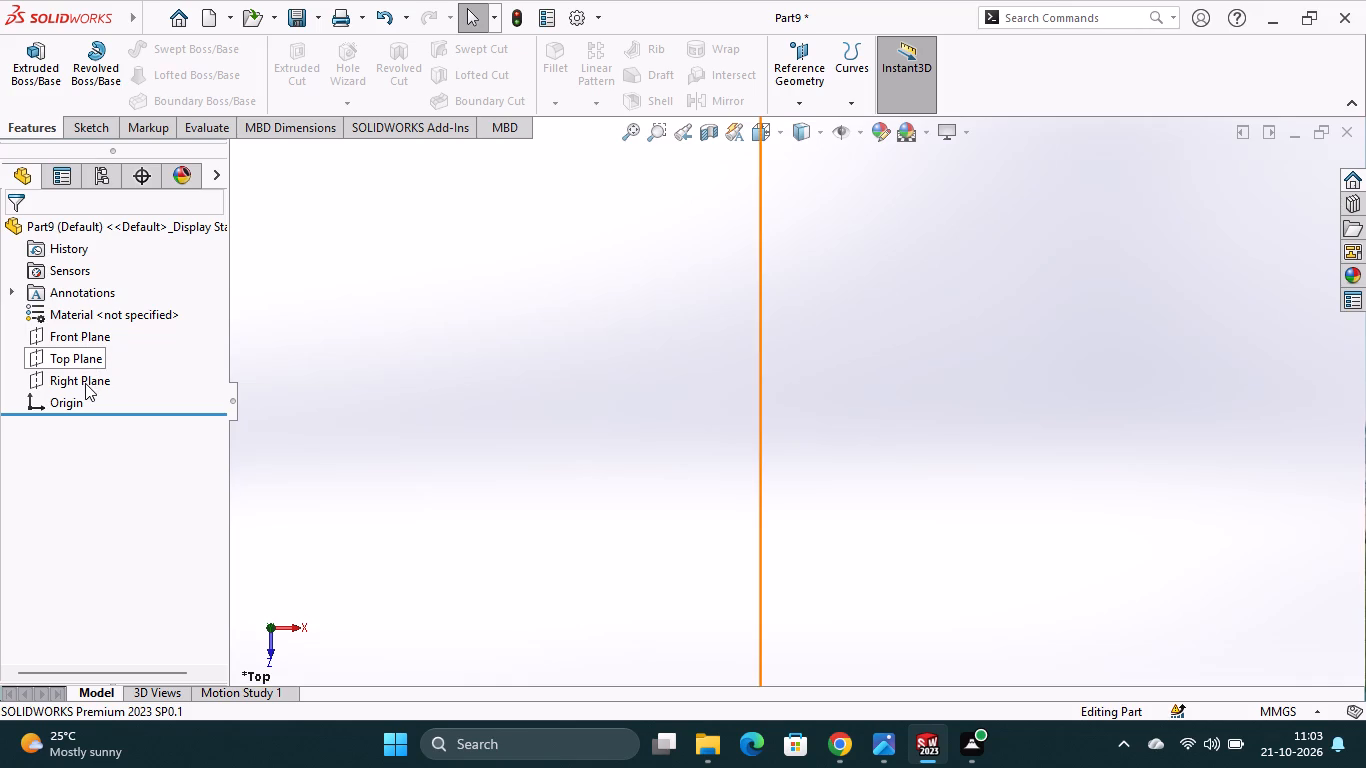
On the Right Plane, sketch a center rectangle about 180 mm wide, centred on the origin.
{"action": "left_click", "coordinate": [95, 384]}
{"action": "left_click", "coordinate": [118, 361]}
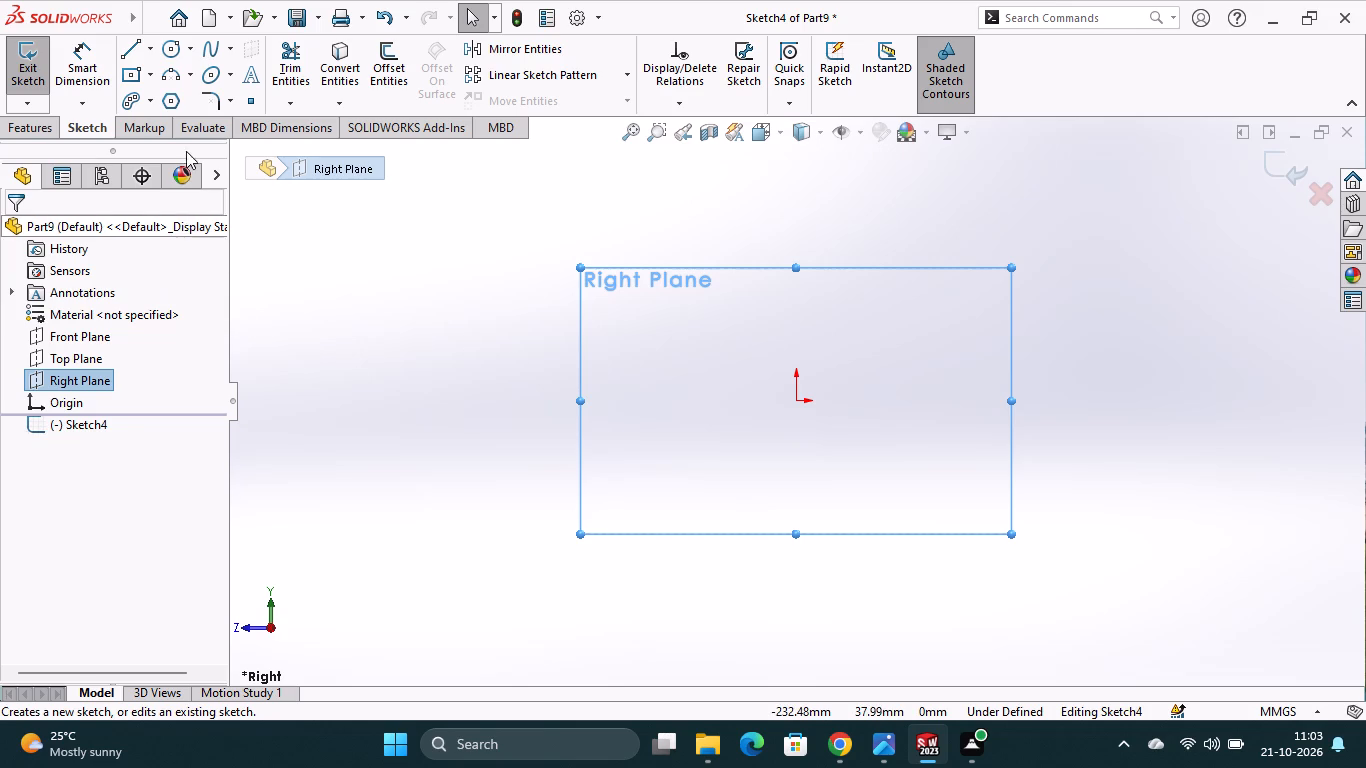
{"action": "left_click", "coordinate": [131, 73]}
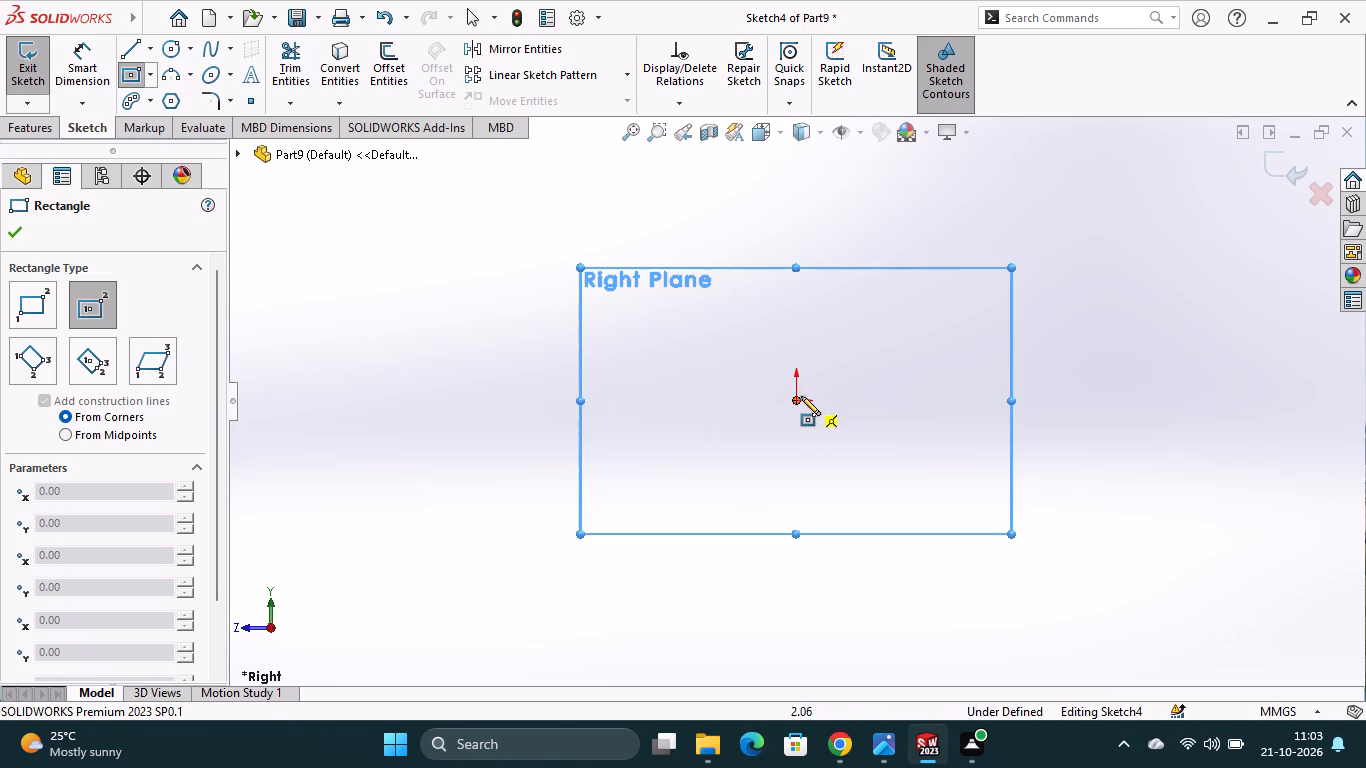
{"action": "left_click", "coordinate": [798, 399]}
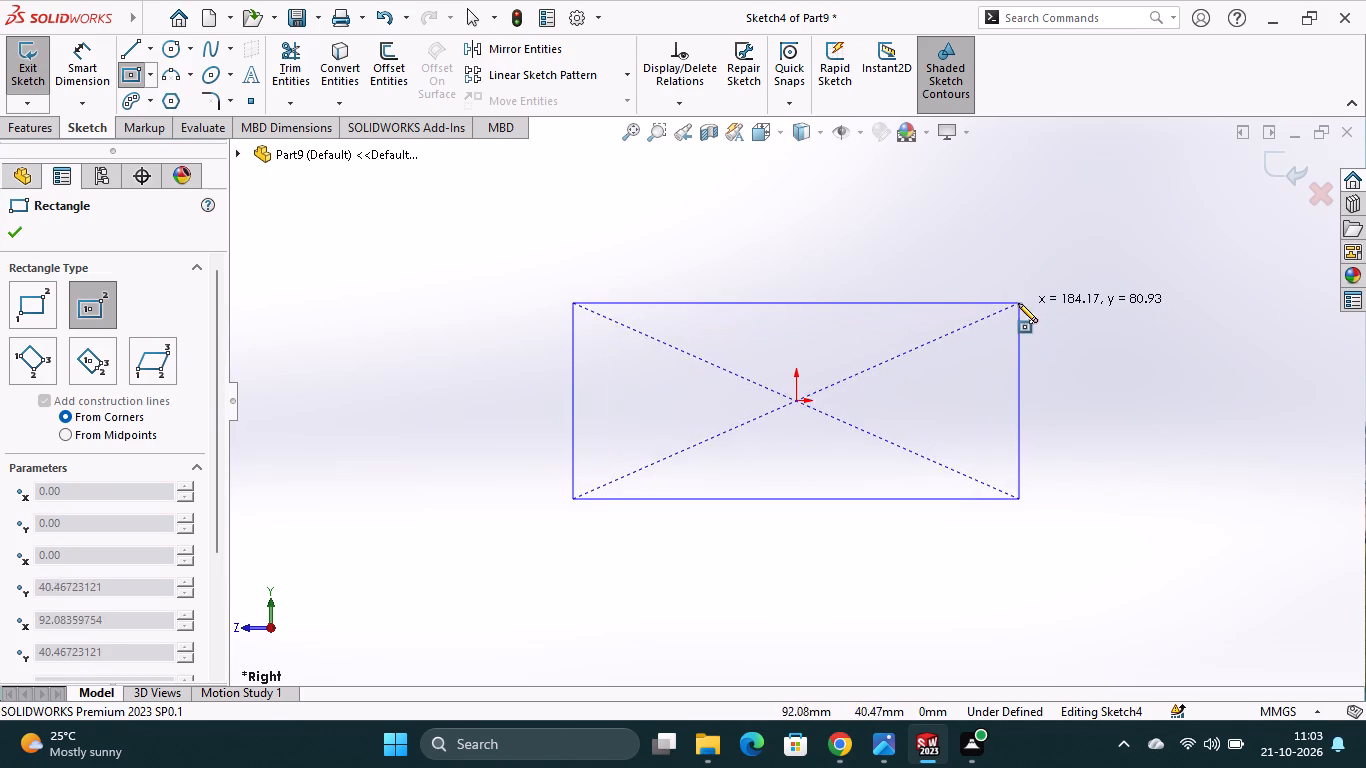
{"action": "left_click", "coordinate": [1014, 314]}
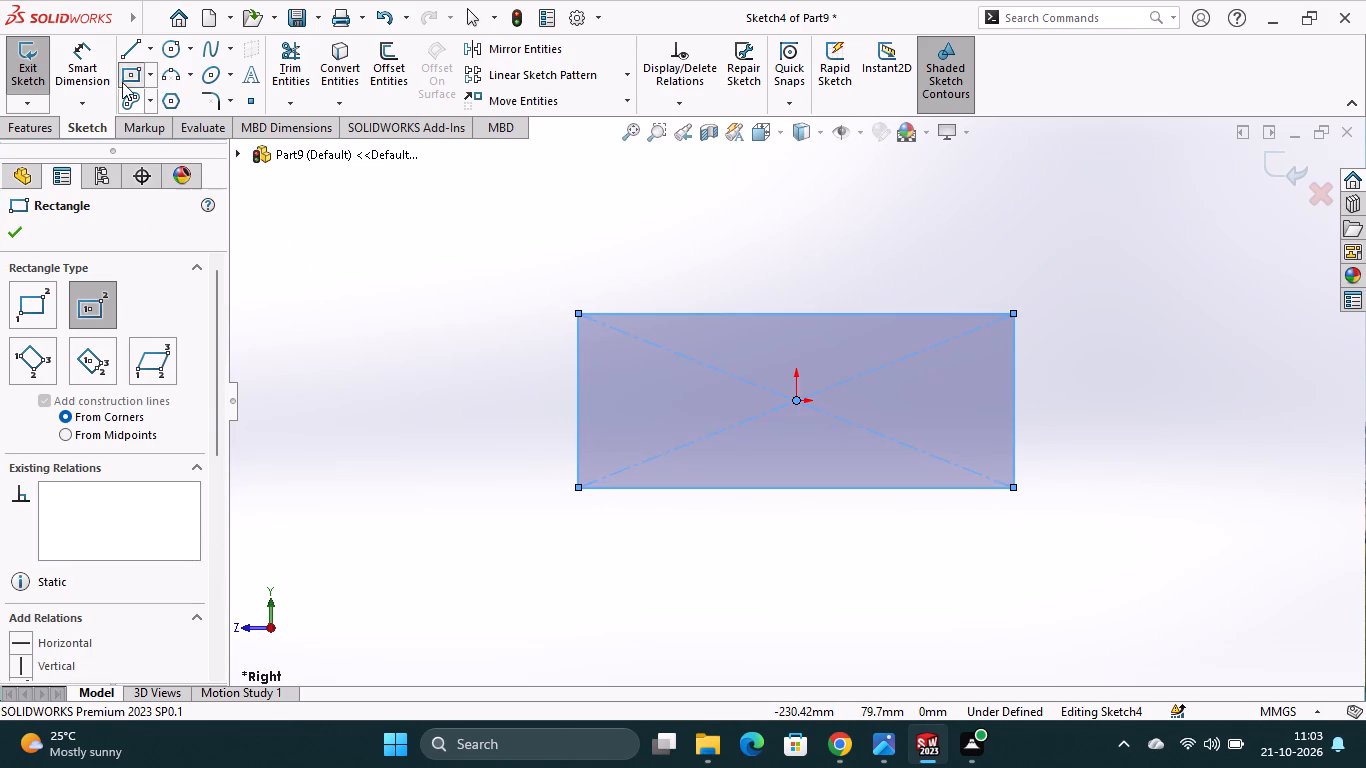
Dimension the rectangle's horizontal edge to 78 mm.
{"action": "left_click", "coordinate": [93, 71]}
{"action": "left_click", "coordinate": [704, 490]}
{"action": "left_click", "coordinate": [709, 528]}
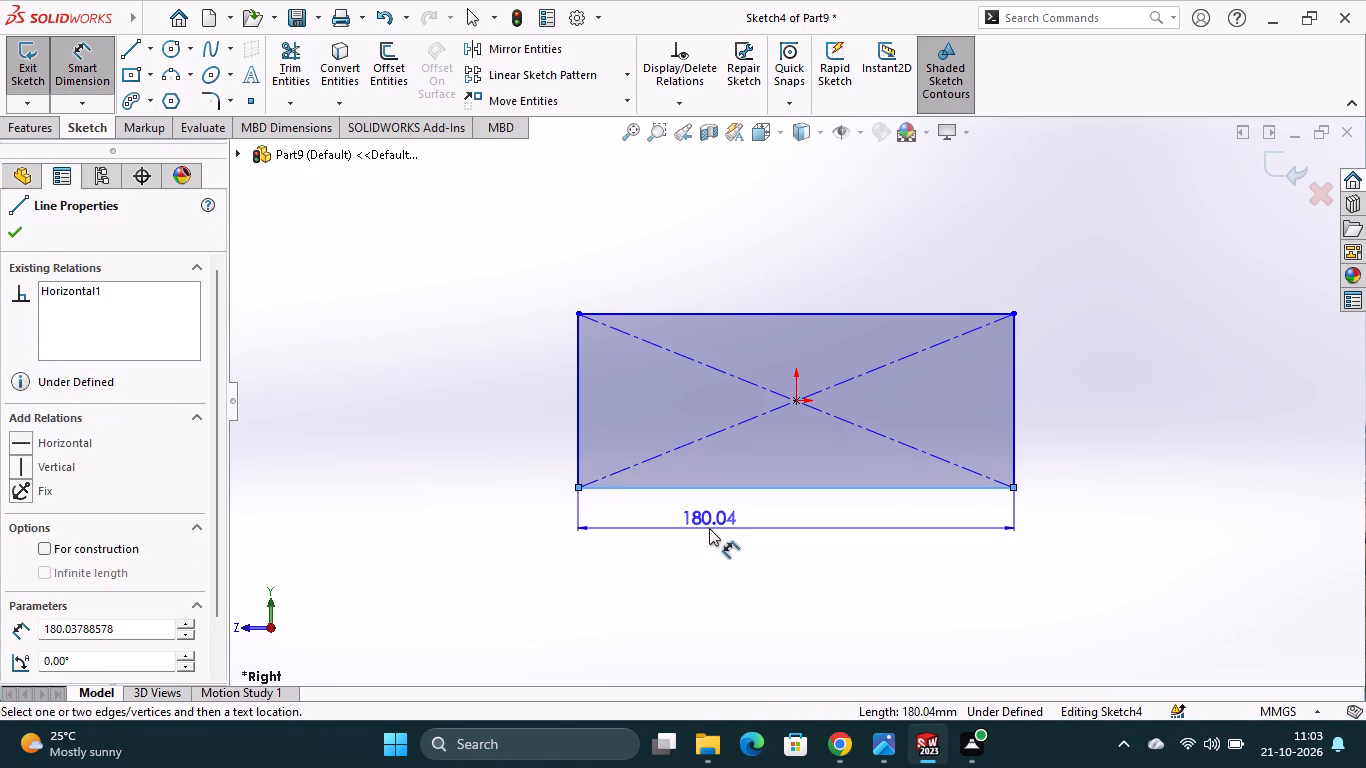
{"action": "type", "text": "78"}
{"action": "key", "text": "Return"}
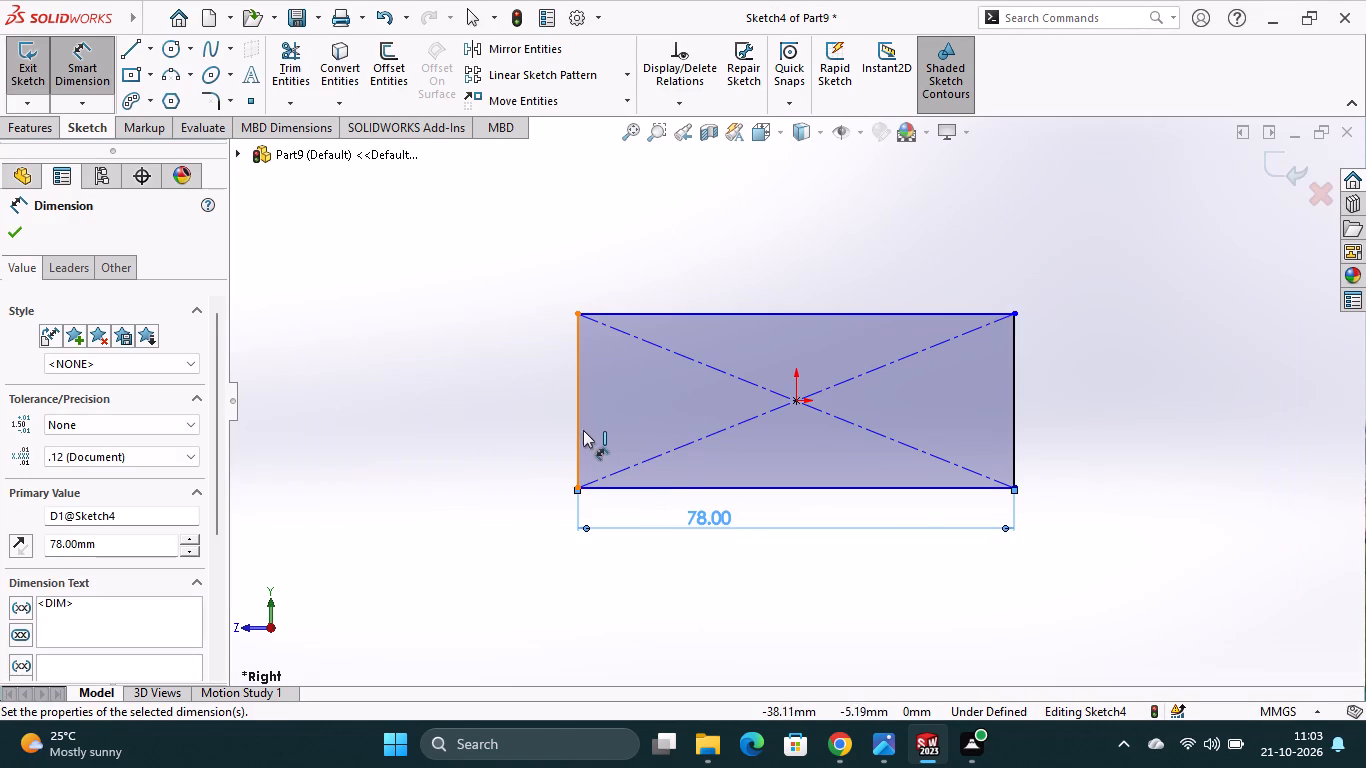
Dimension the center rectangle's vertical edge to 12 mm.
{"action": "left_click", "coordinate": [579, 427]}
{"action": "left_click", "coordinate": [549, 433]}
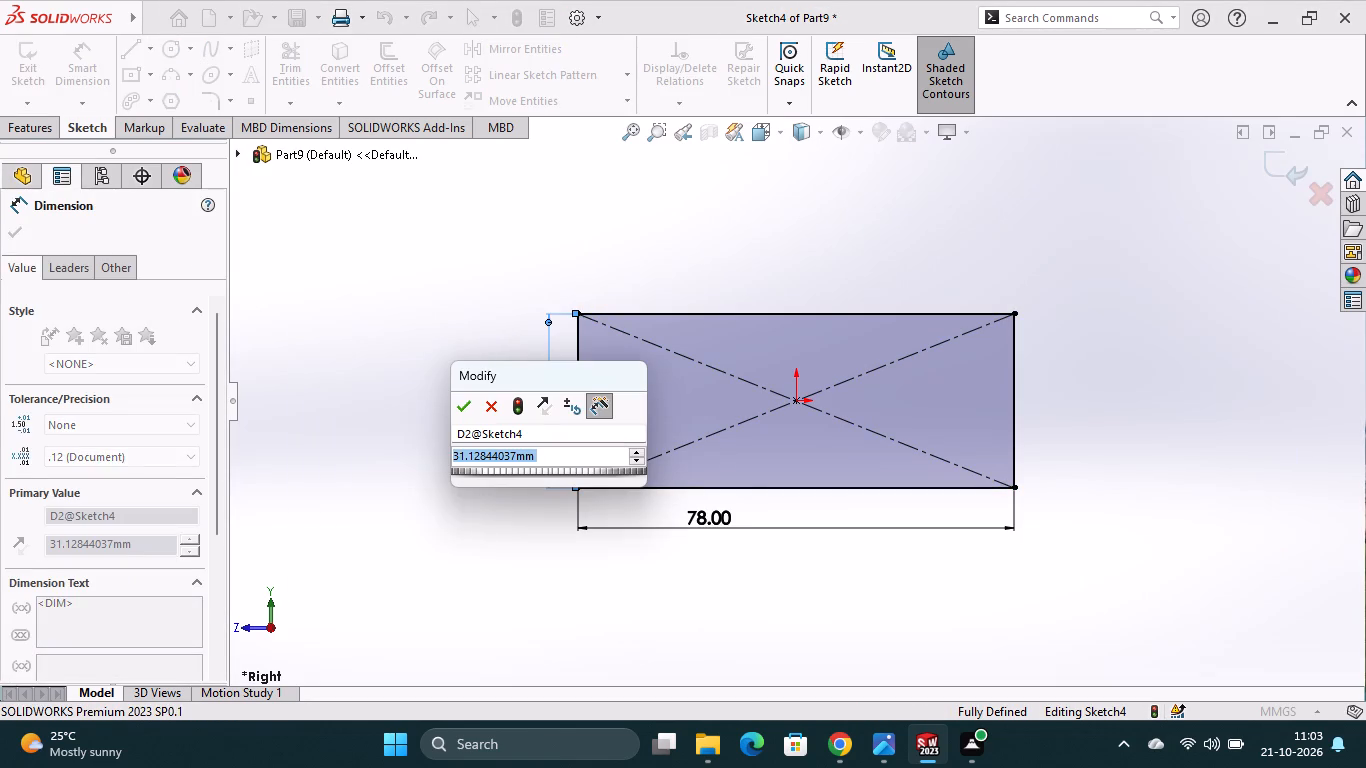
{"action": "type", "text": "12"}
{"action": "key", "text": "Return"}
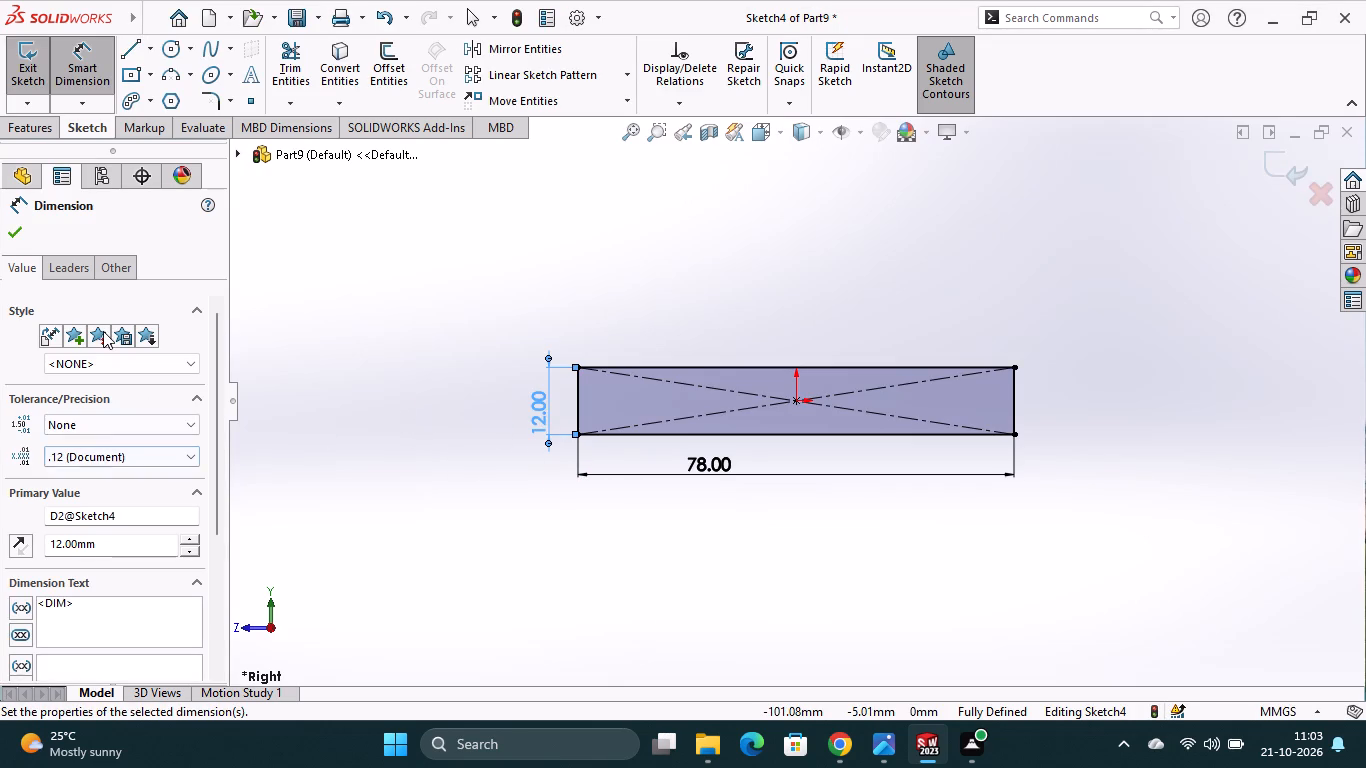
Extrude the 78 by 12 mm rectangle 50 mm as a Blind boss in the reversed direction.
{"action": "left_click", "coordinate": [40, 123]}
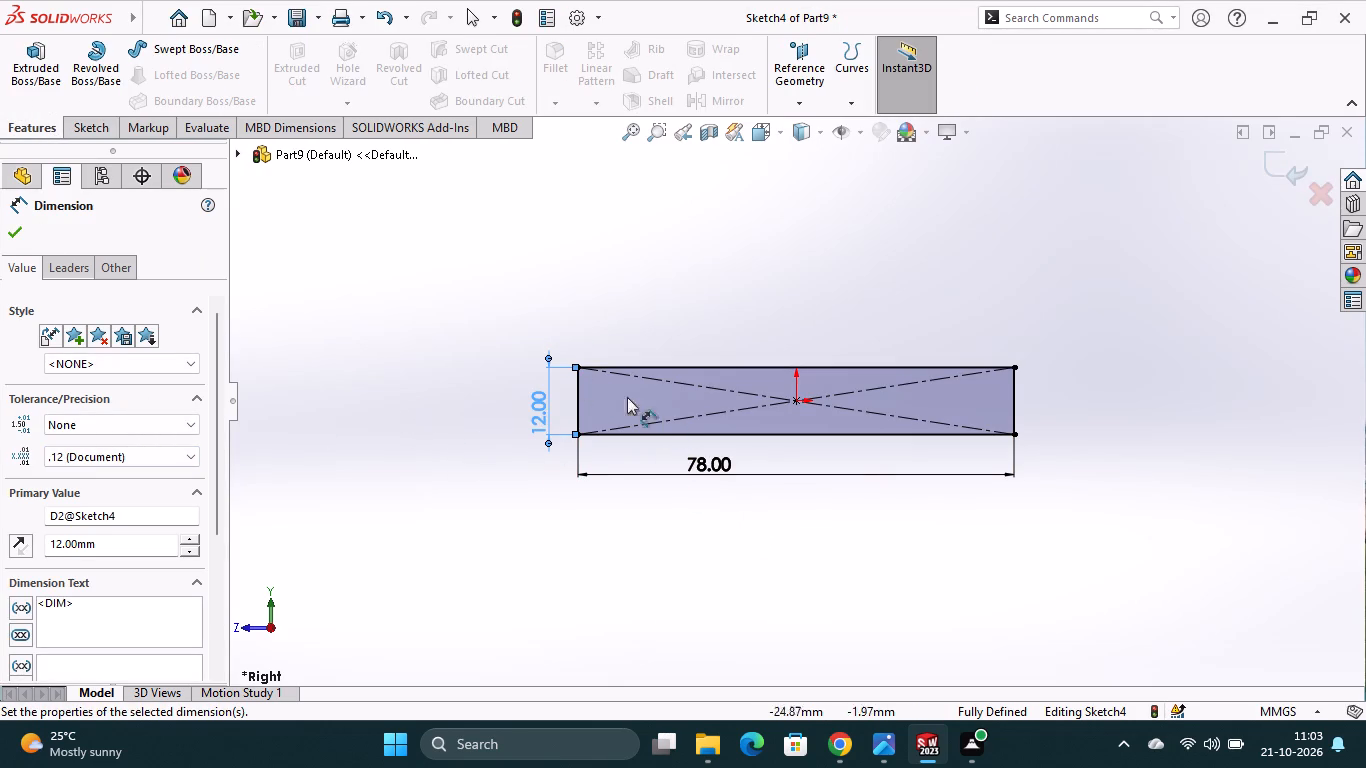
{"action": "left_click", "coordinate": [23, 88]}
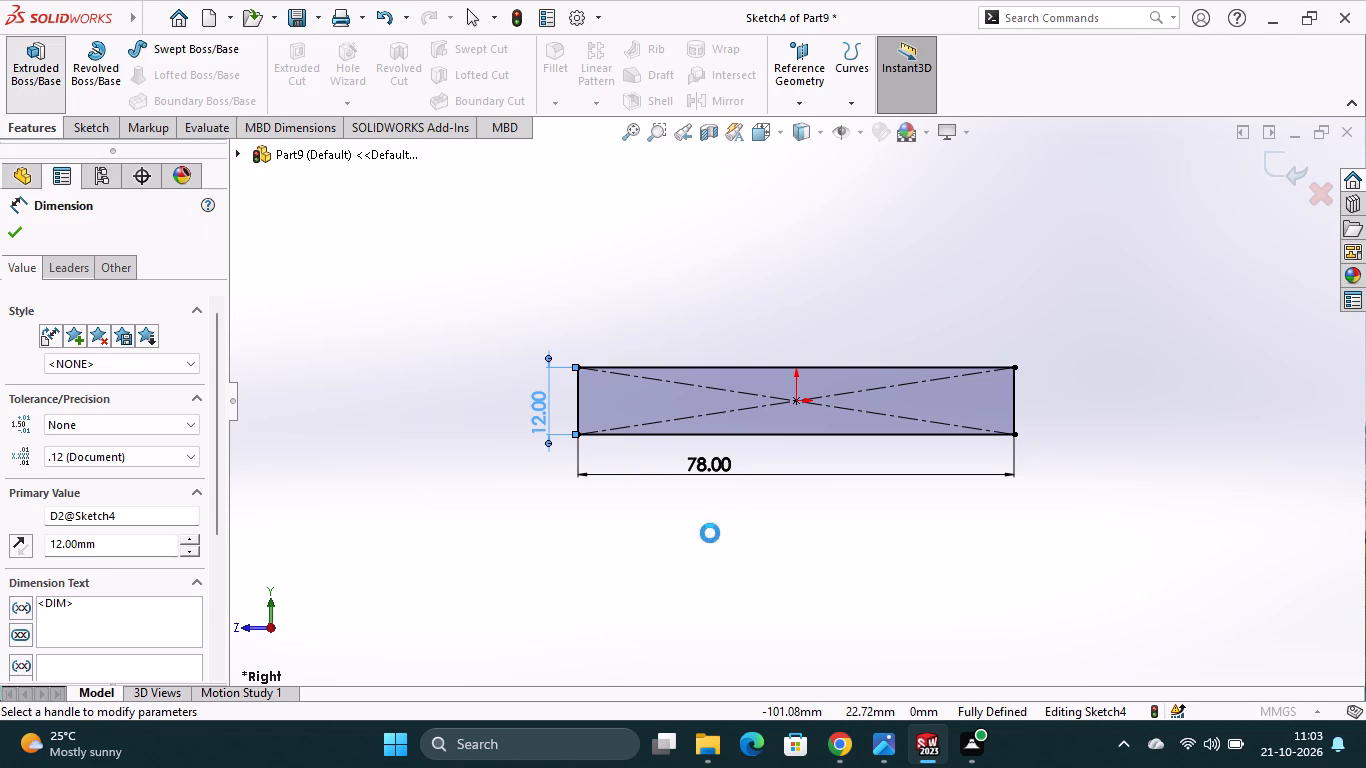
{"action": "left_click", "coordinate": [25, 352]}
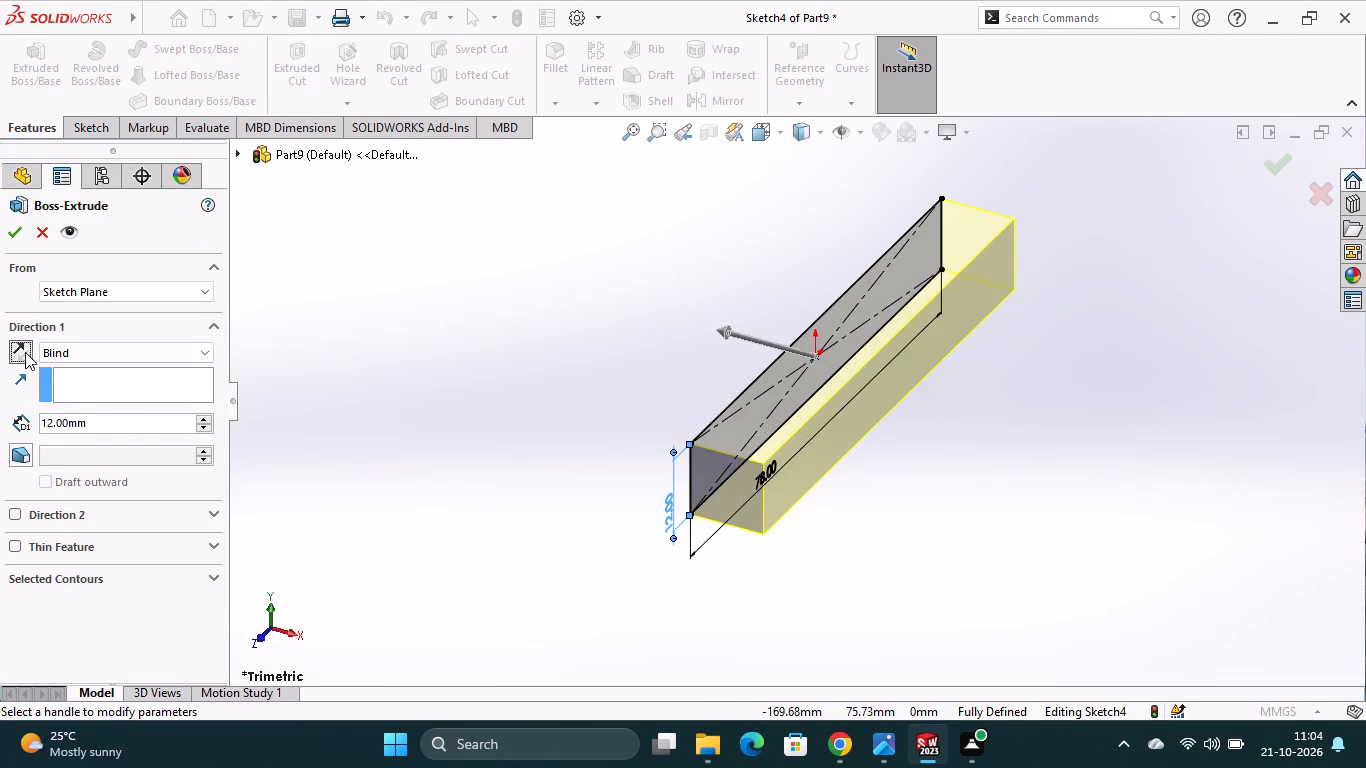
{"action": "left_click_drag", "start_coordinate": [103, 422], "coordinate": [43, 422]}
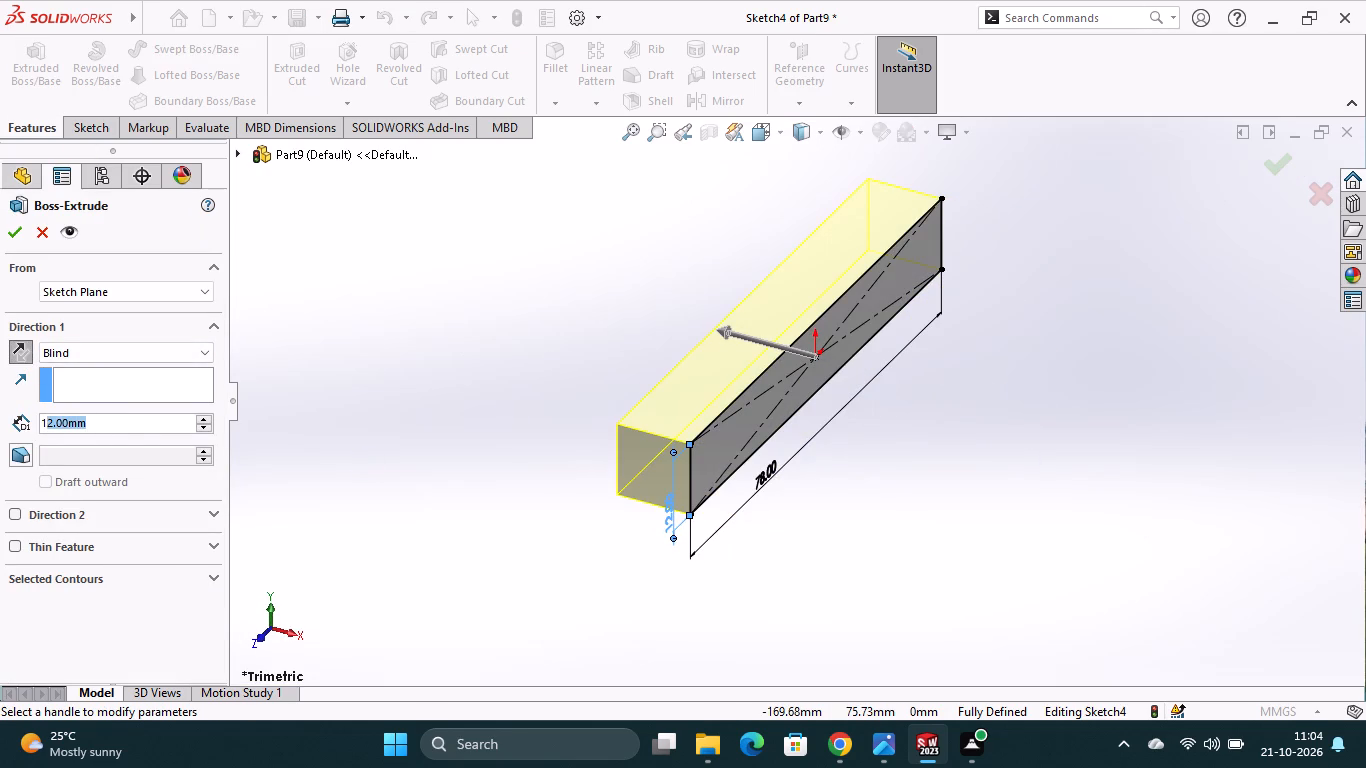
{"action": "left_click_drag", "start_coordinate": [43, 422], "coordinate": [39, 422]}
{"action": "type", "text": "50"}
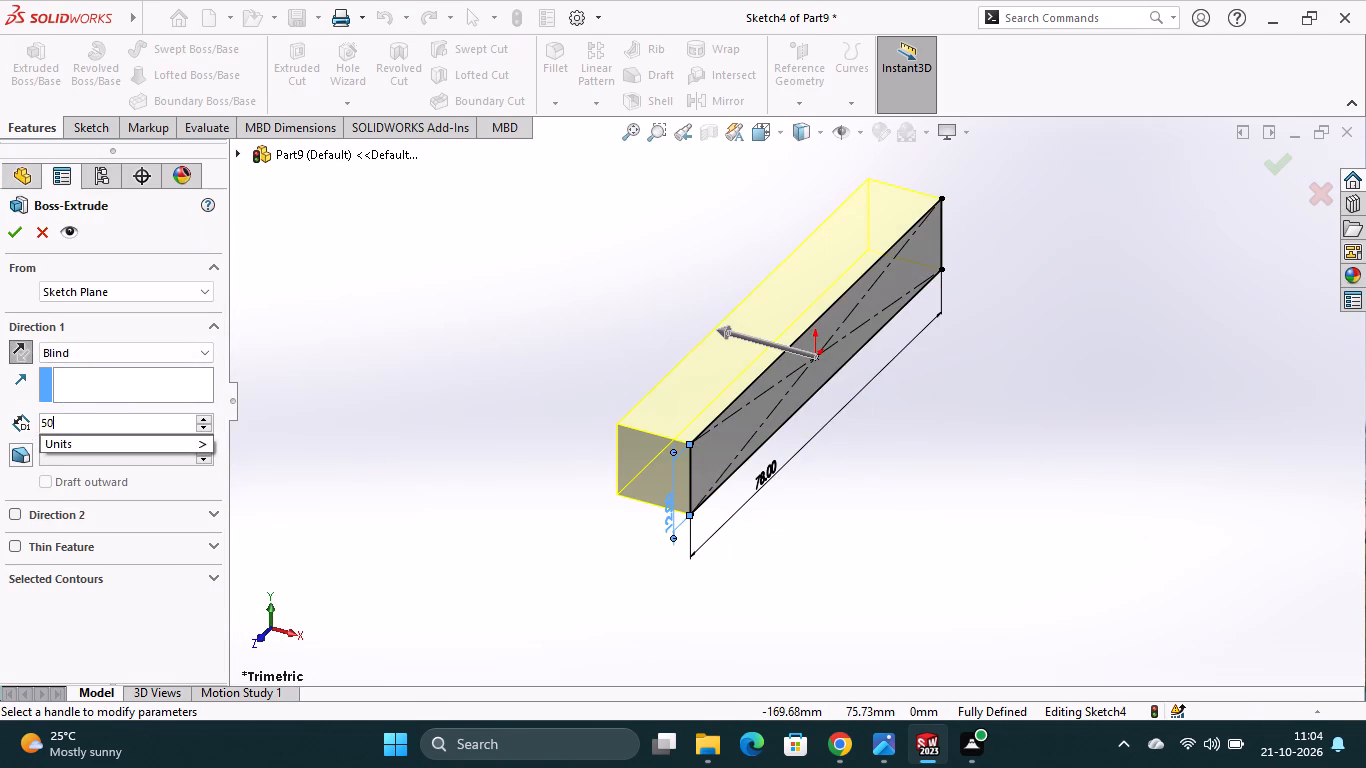
{"action": "key", "text": "Return"}
{"action": "left_click", "coordinate": [11, 233]}
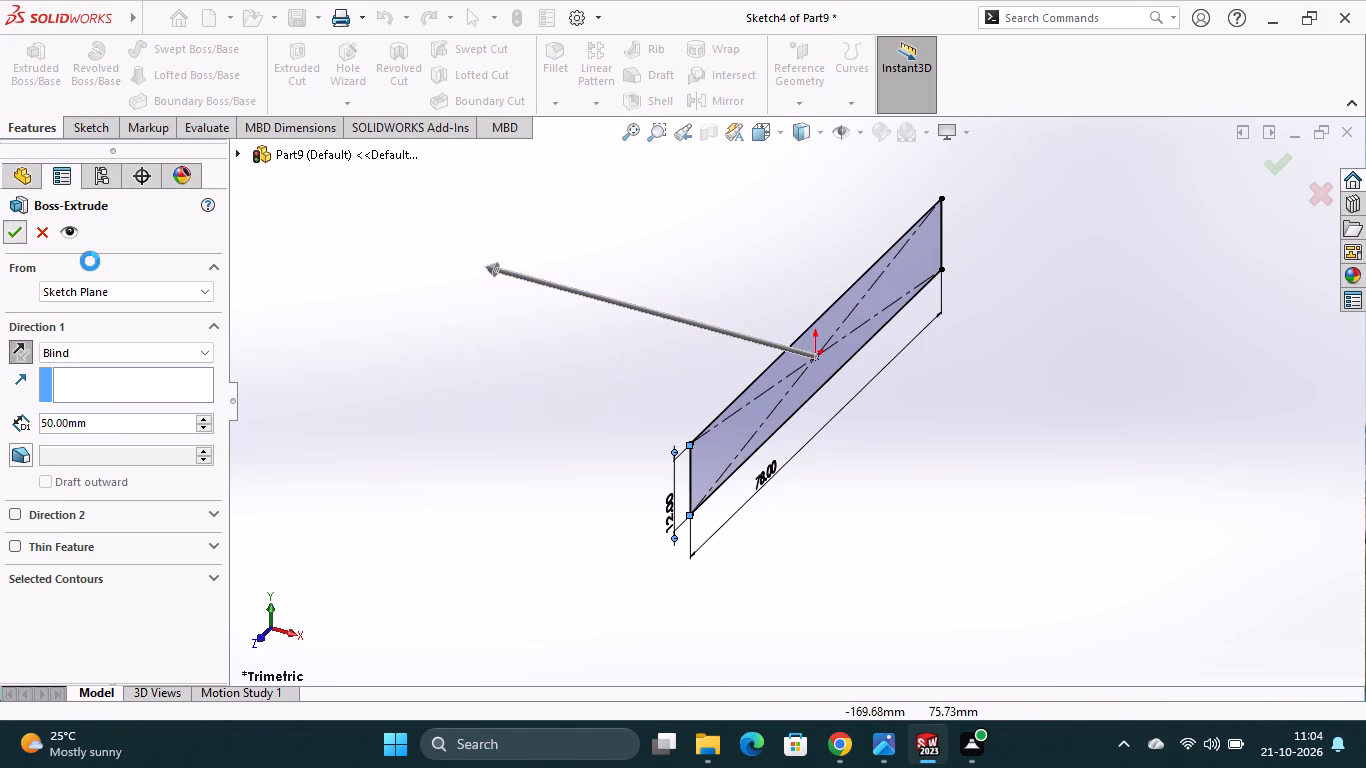
On the block's 78 by 12 mm front-facing side, sketch a corner rectangle about 54 by 35 mm upward from its upper -Z corner.
{"action": "left_click", "coordinate": [860, 317]}
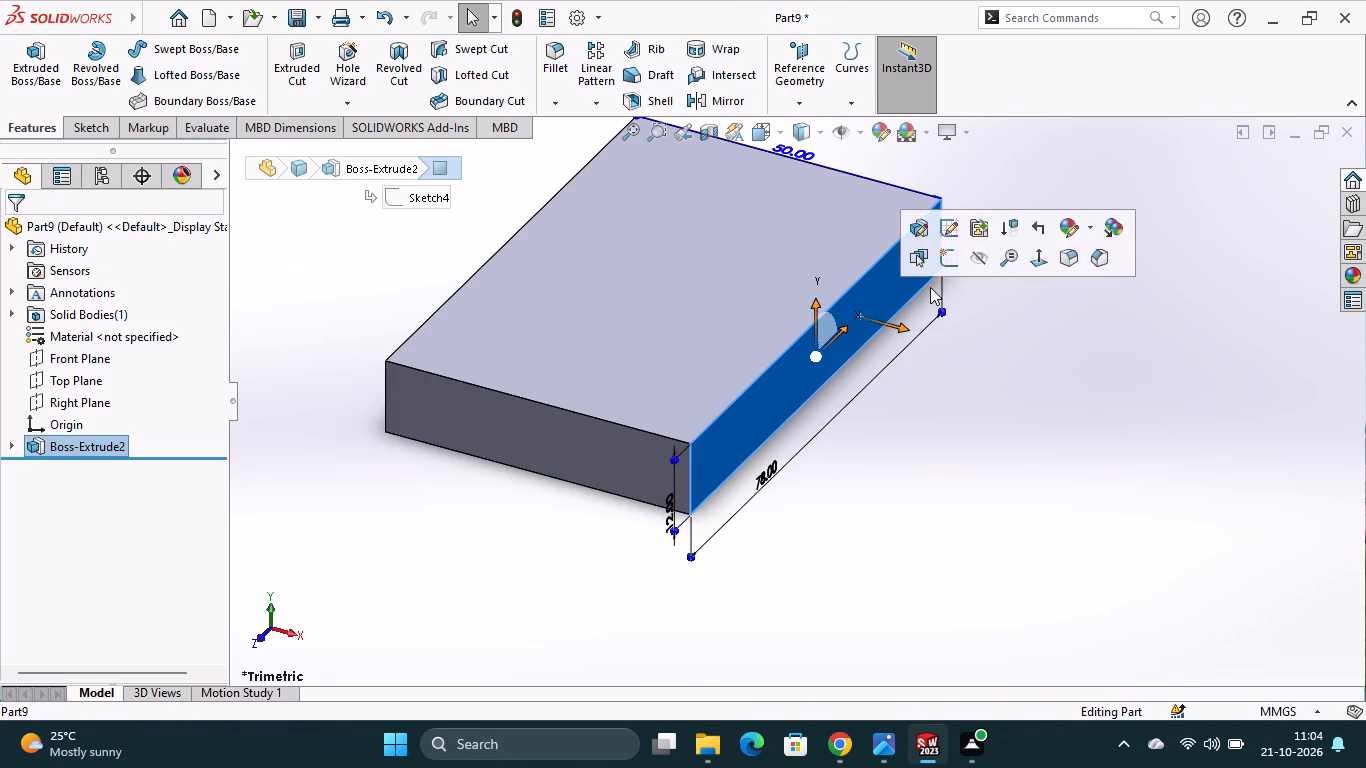
{"action": "left_click", "coordinate": [946, 263]}
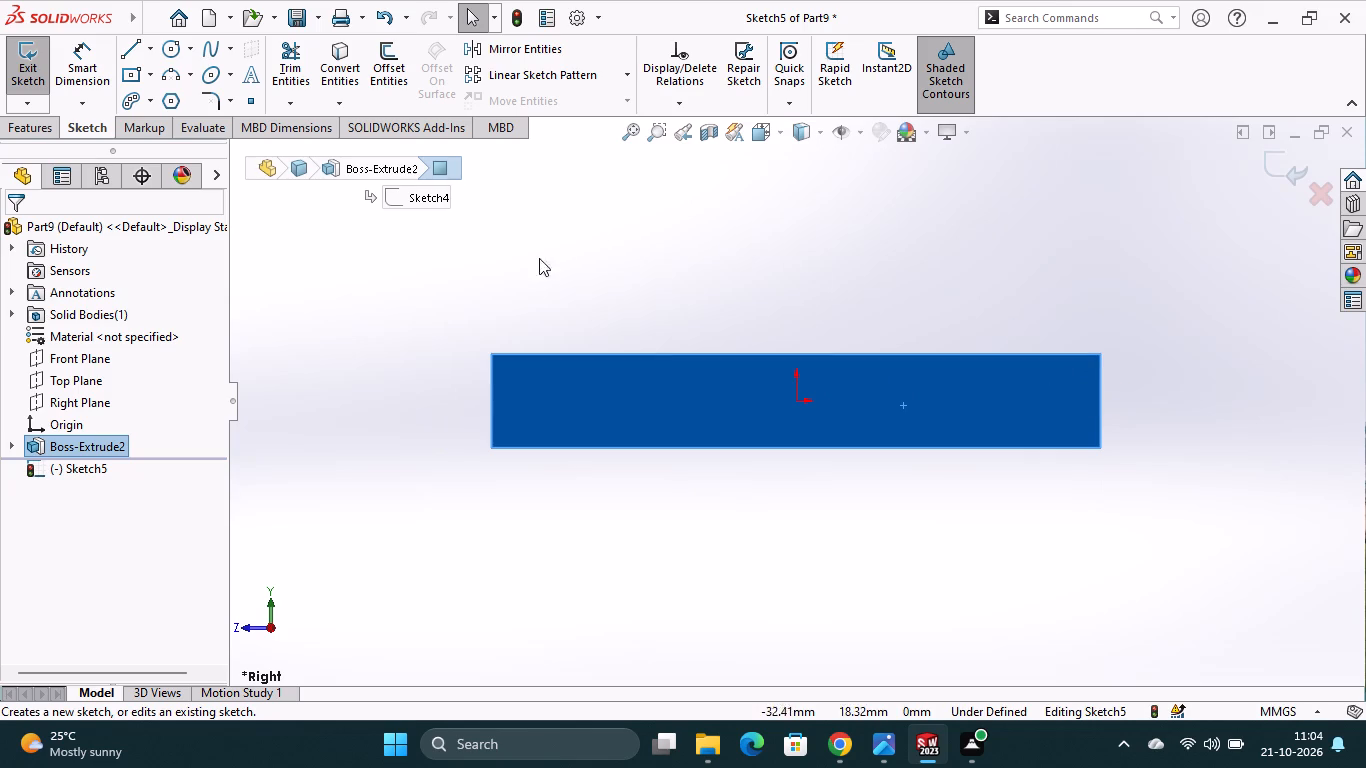
{"action": "left_click", "coordinate": [129, 75]}
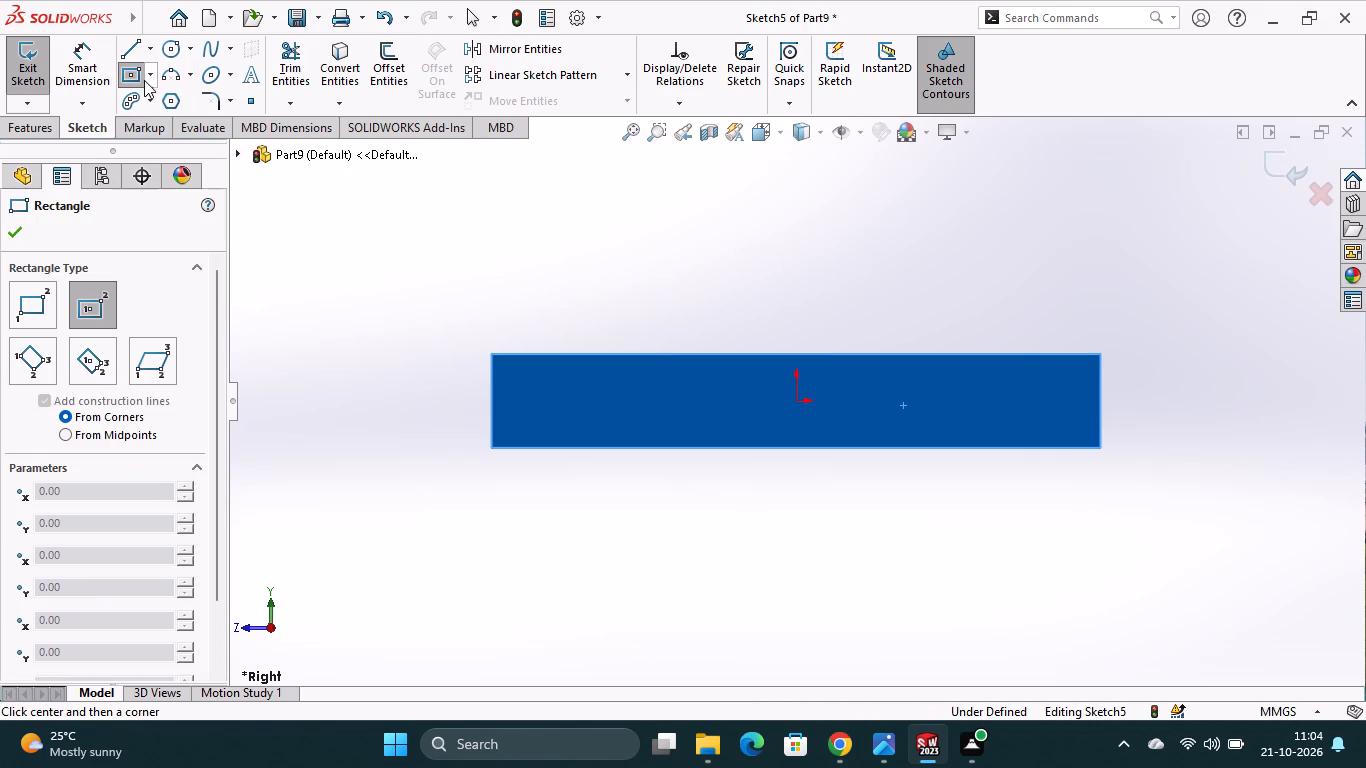
{"action": "left_click", "coordinate": [149, 75]}
{"action": "left_click", "coordinate": [143, 100]}
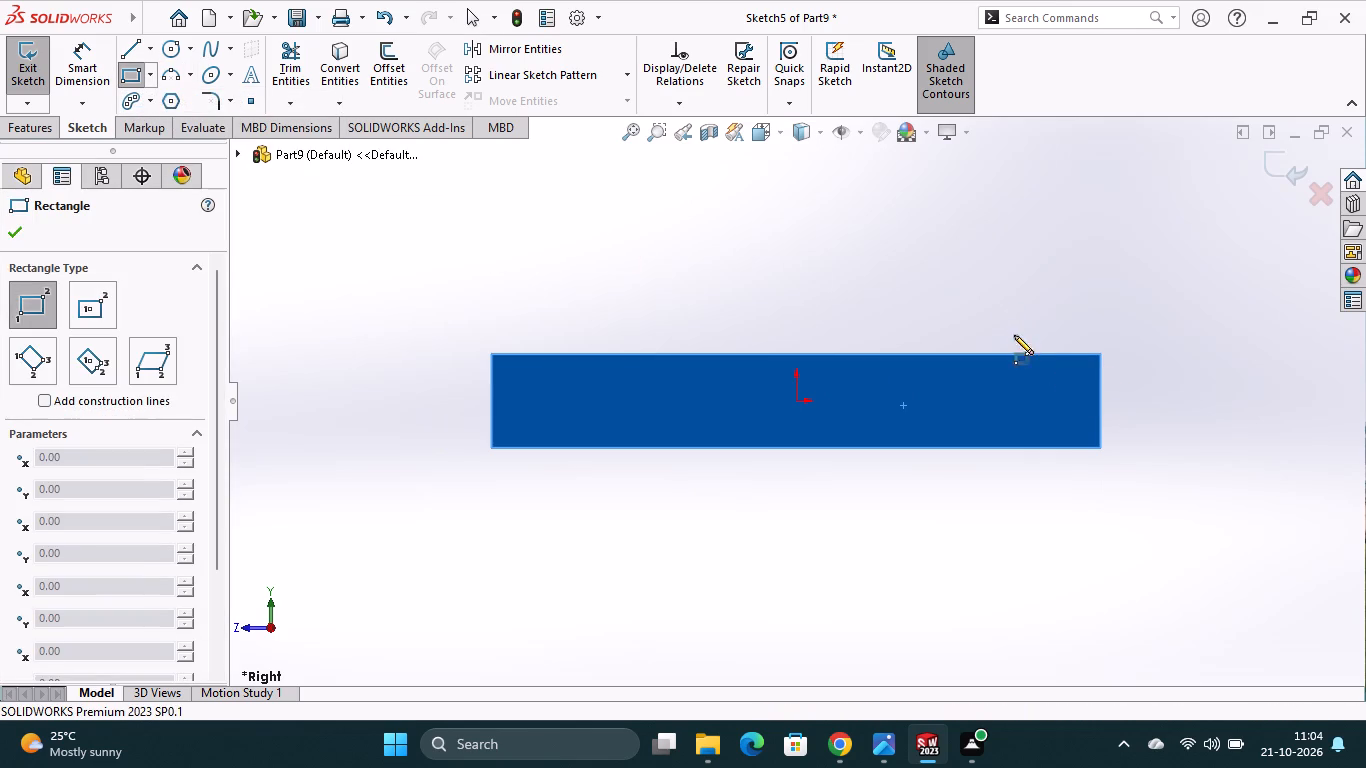
{"action": "left_click", "coordinate": [1097, 353]}
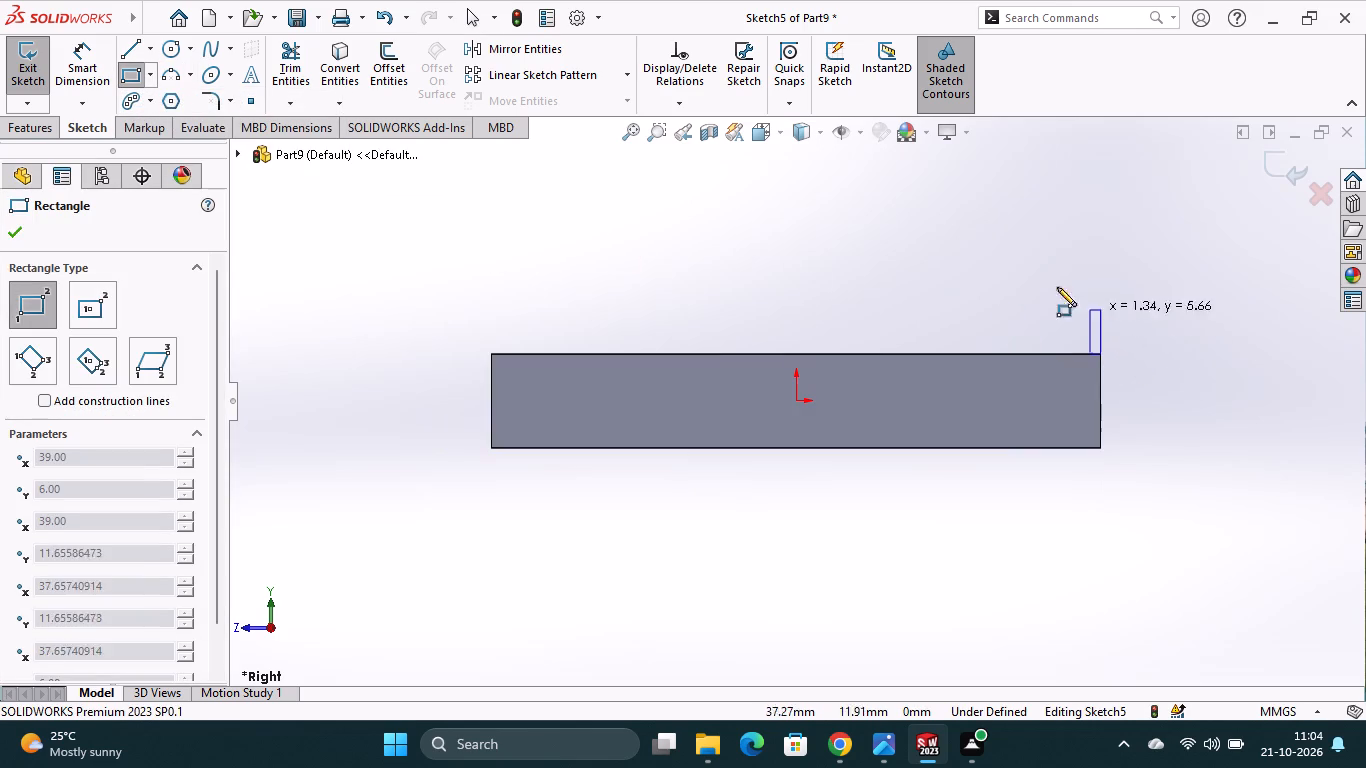
{"action": "scroll", "coordinate": [860, 234], "scroll_direction": "up", "scroll_amount": 3}
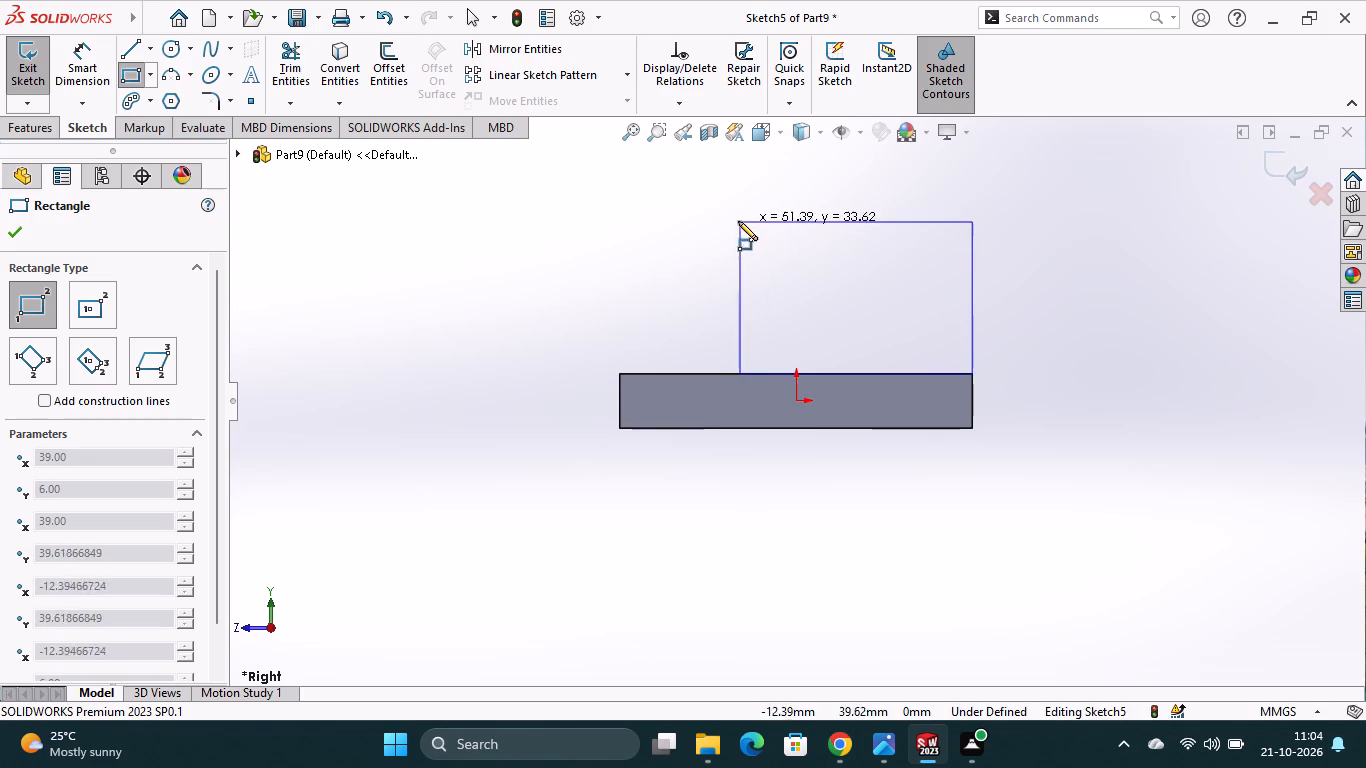
{"action": "left_click", "coordinate": [730, 216]}
{"action": "key", "text": "Escape"}
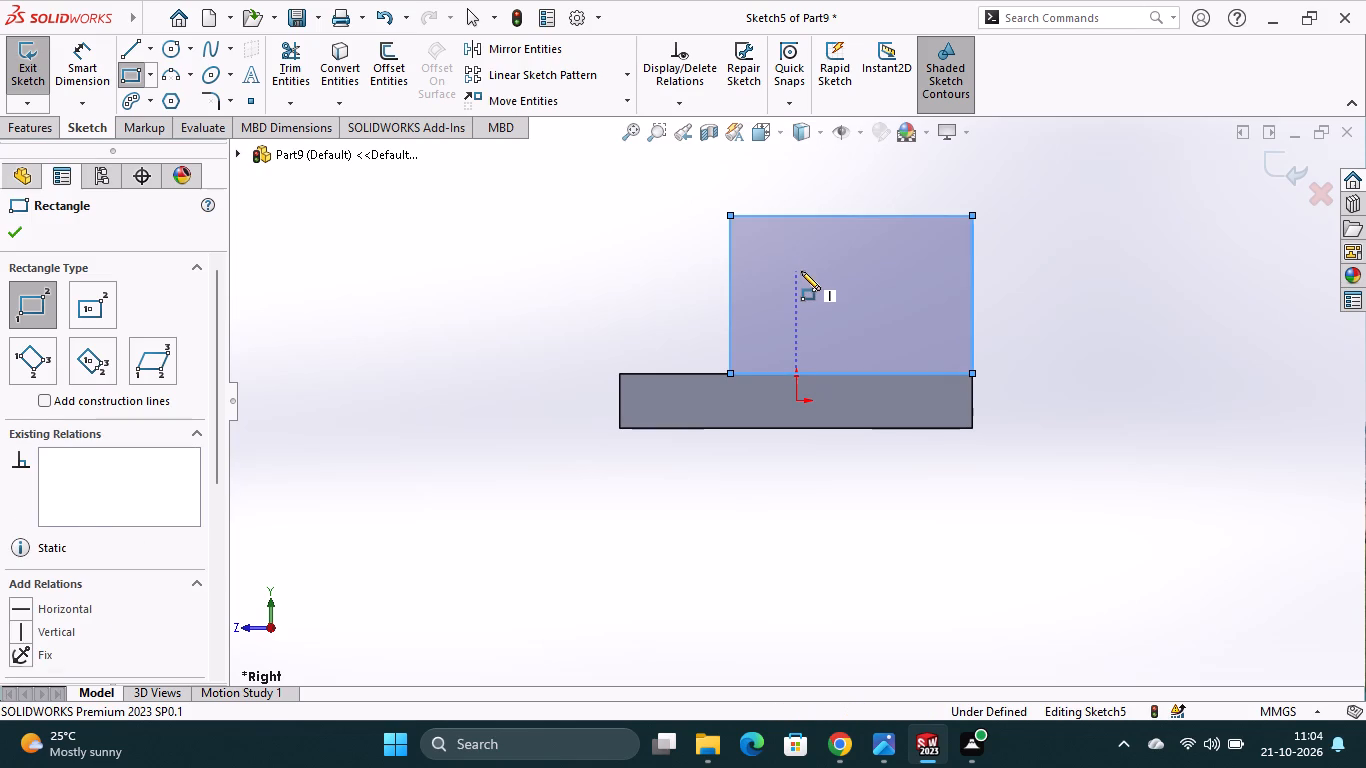
Dimension the new rectangle's height as 47-12, giving 35 mm.
{"action": "left_click", "coordinate": [100, 67]}
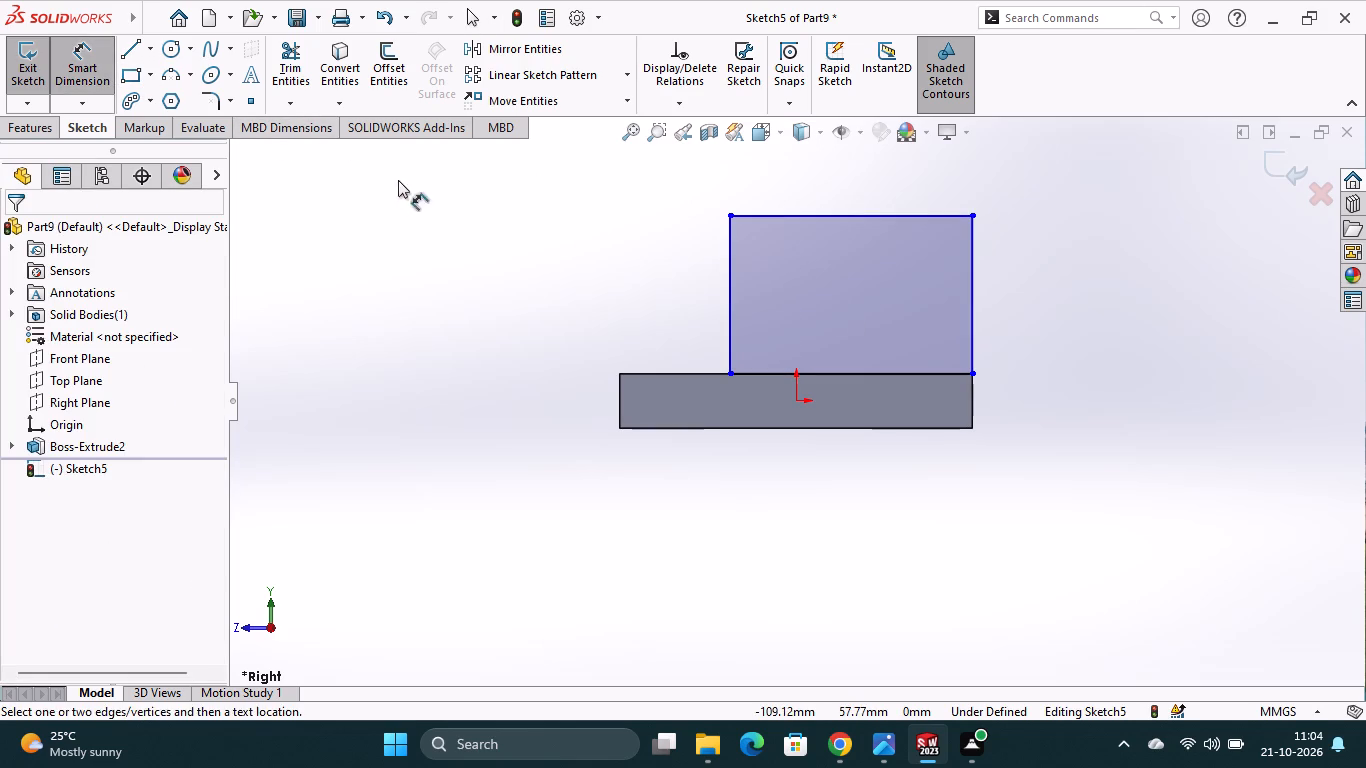
{"action": "left_click", "coordinate": [972, 310]}
{"action": "left_click", "coordinate": [1010, 306]}
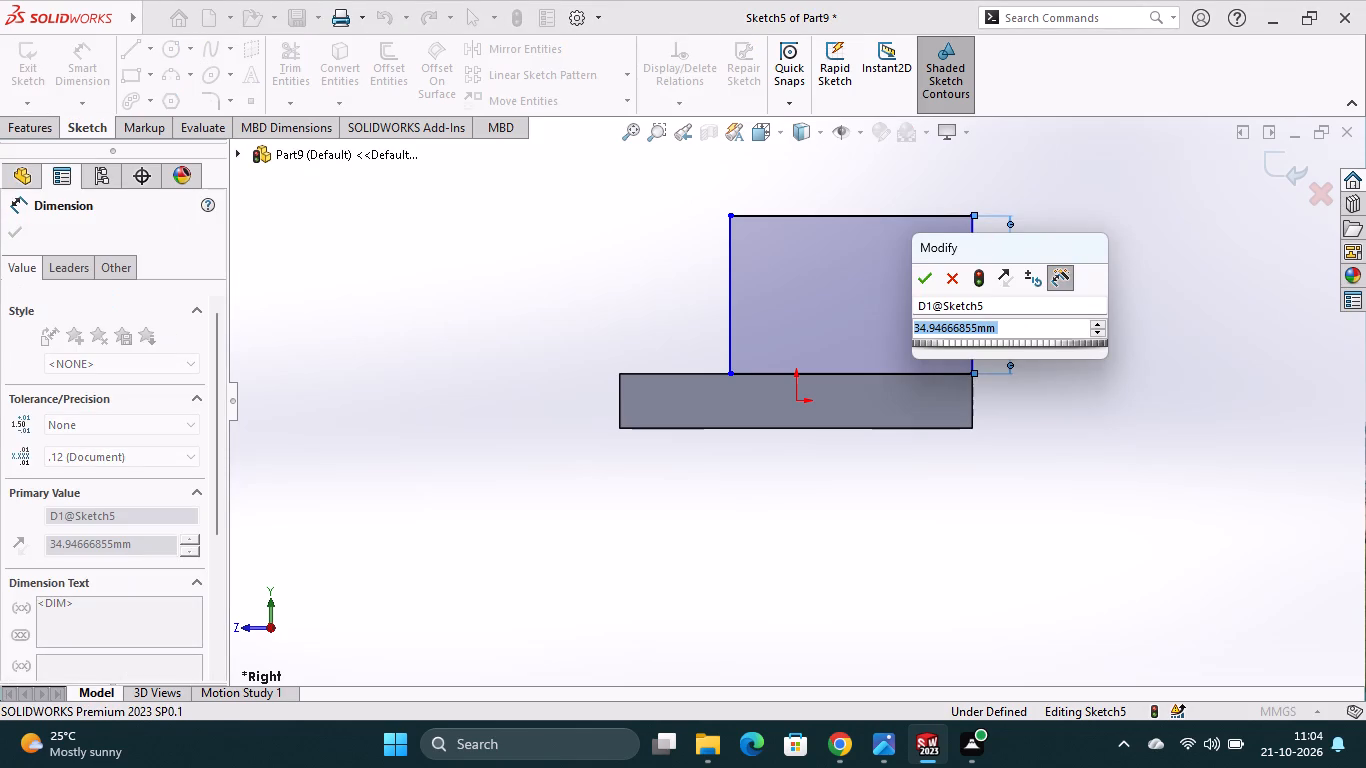
{"action": "type", "text": "47"}
{"action": "key", "text": "minus"}
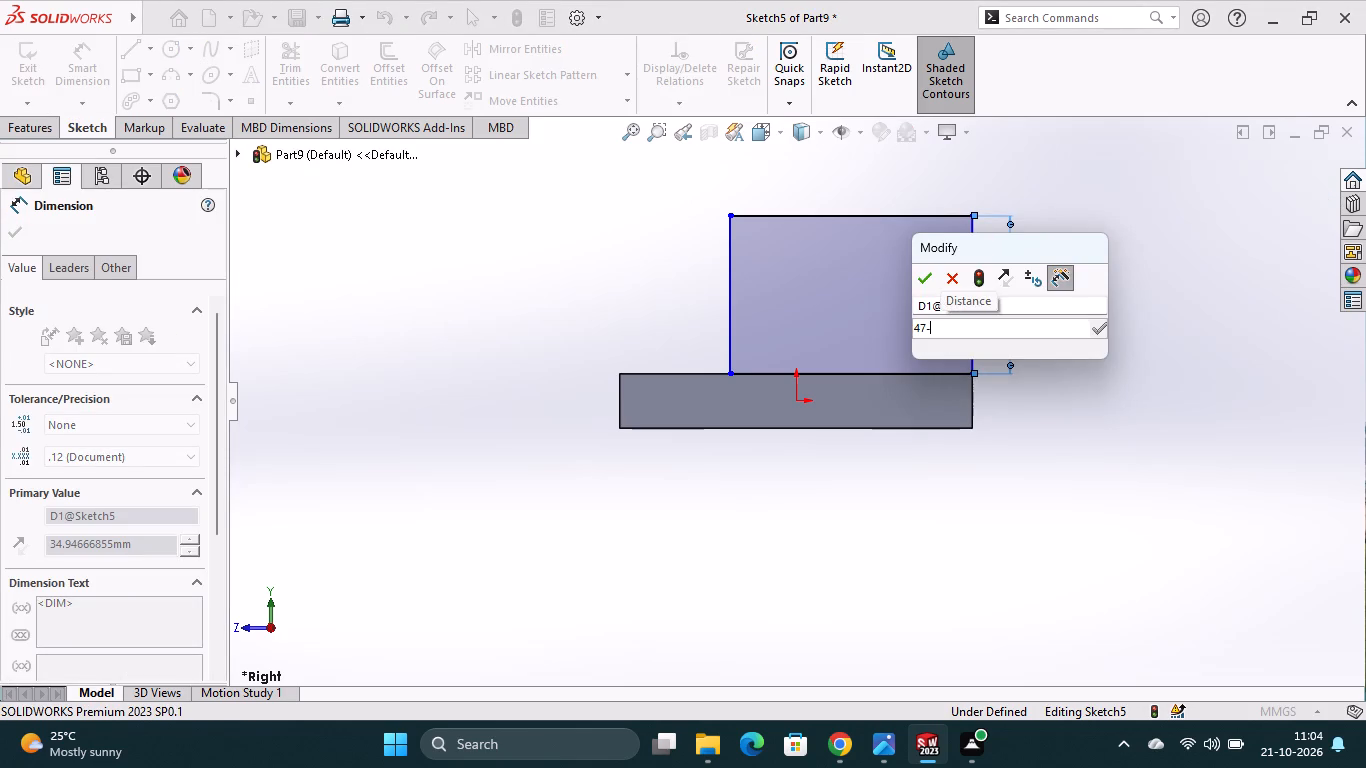
{"action": "type", "text": "12"}
{"action": "key", "text": "Return"}
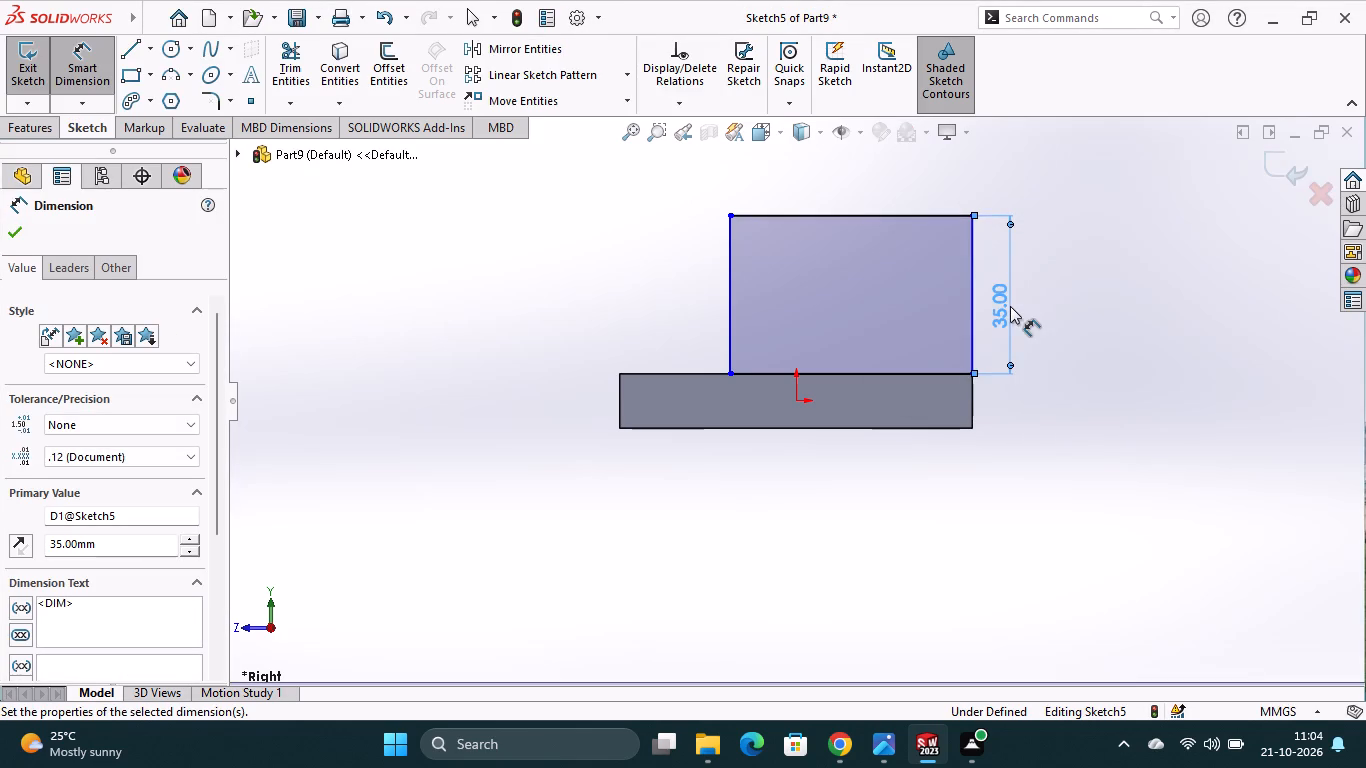
Dimension the new rectangle's top edge to 42 mm.
{"action": "left_click", "coordinate": [841, 214]}
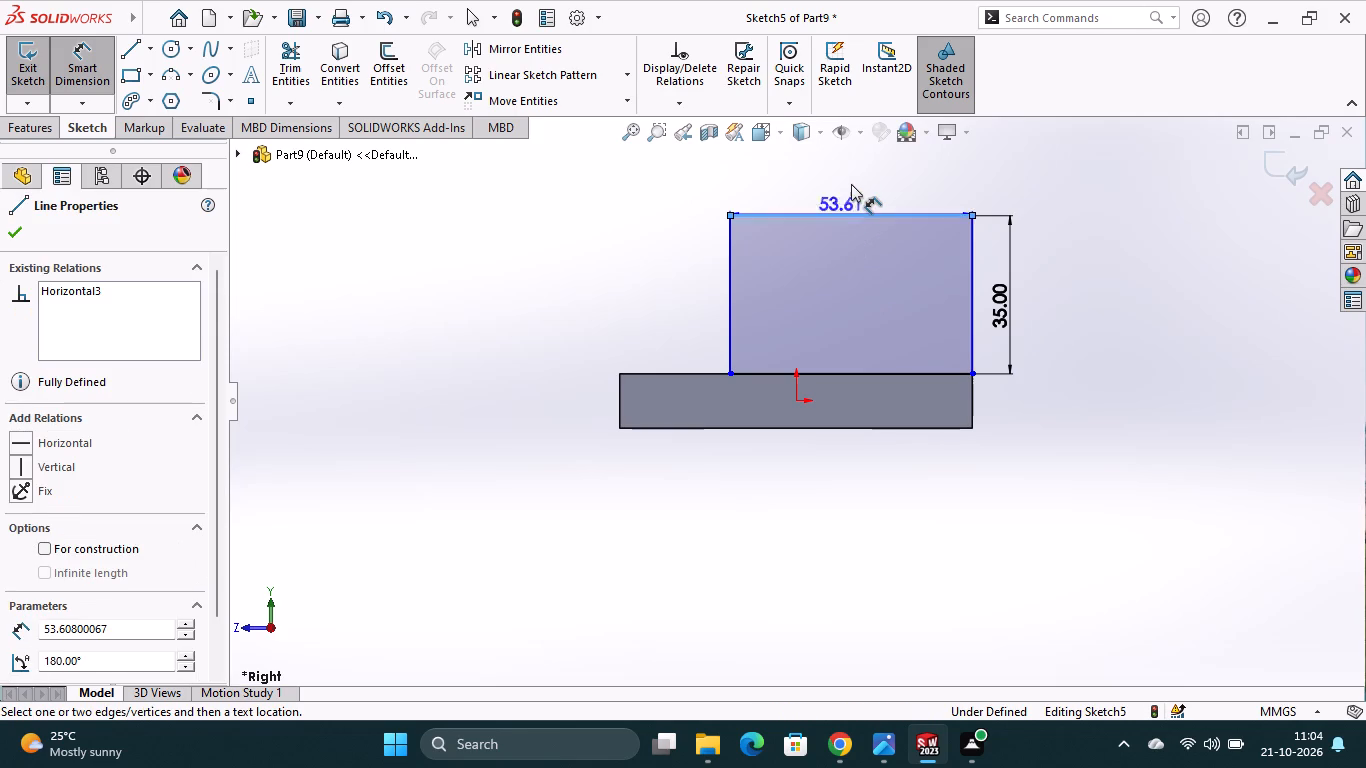
{"action": "left_click", "coordinate": [851, 184]}
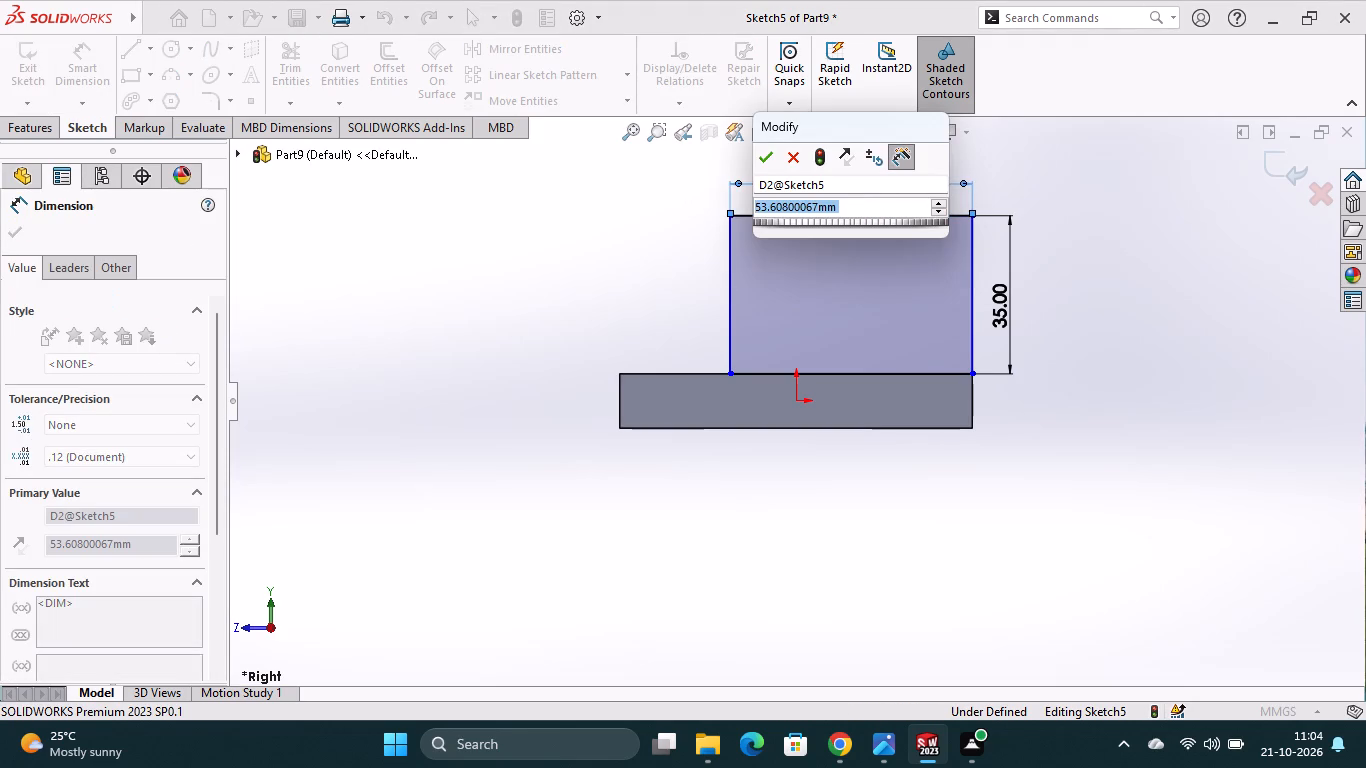
{"action": "type", "text": "42"}
{"action": "key", "text": "Return"}
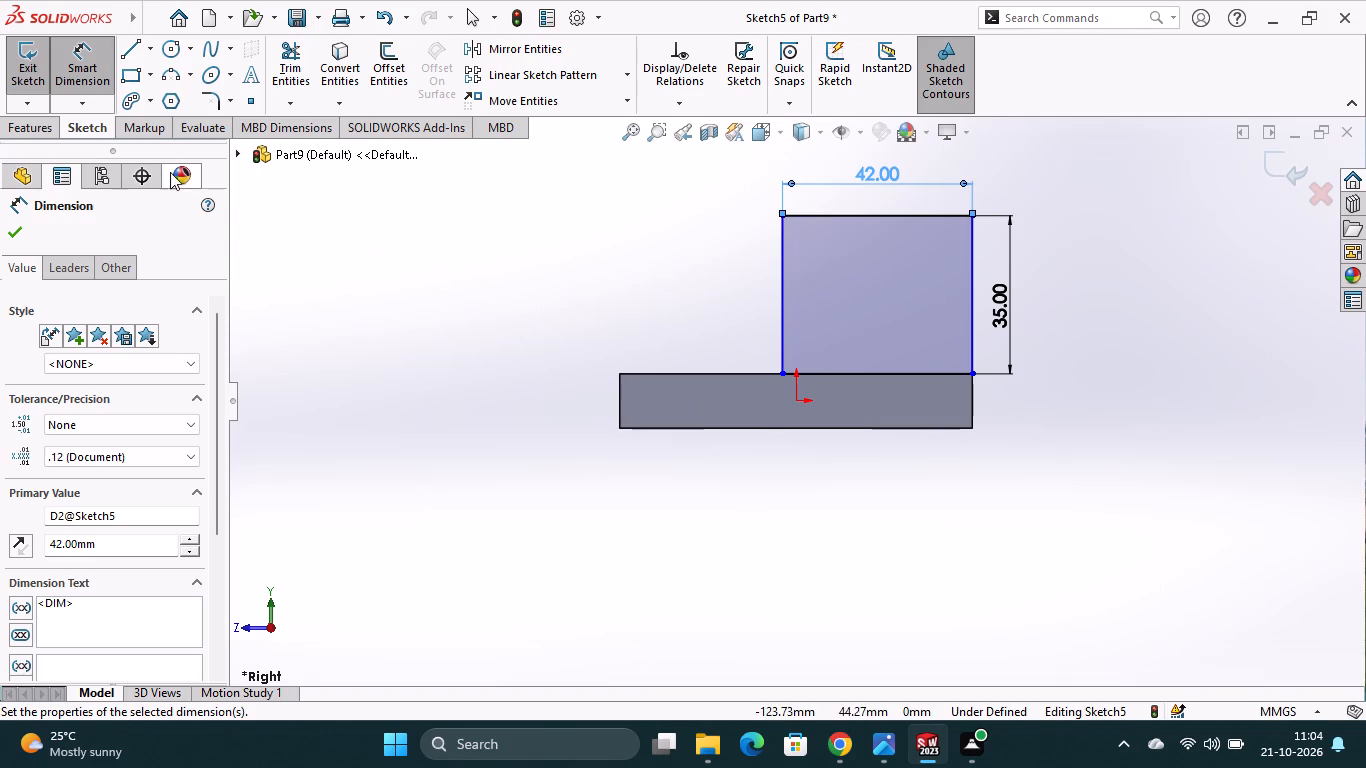
{"action": "left_click", "coordinate": [8, 230]}
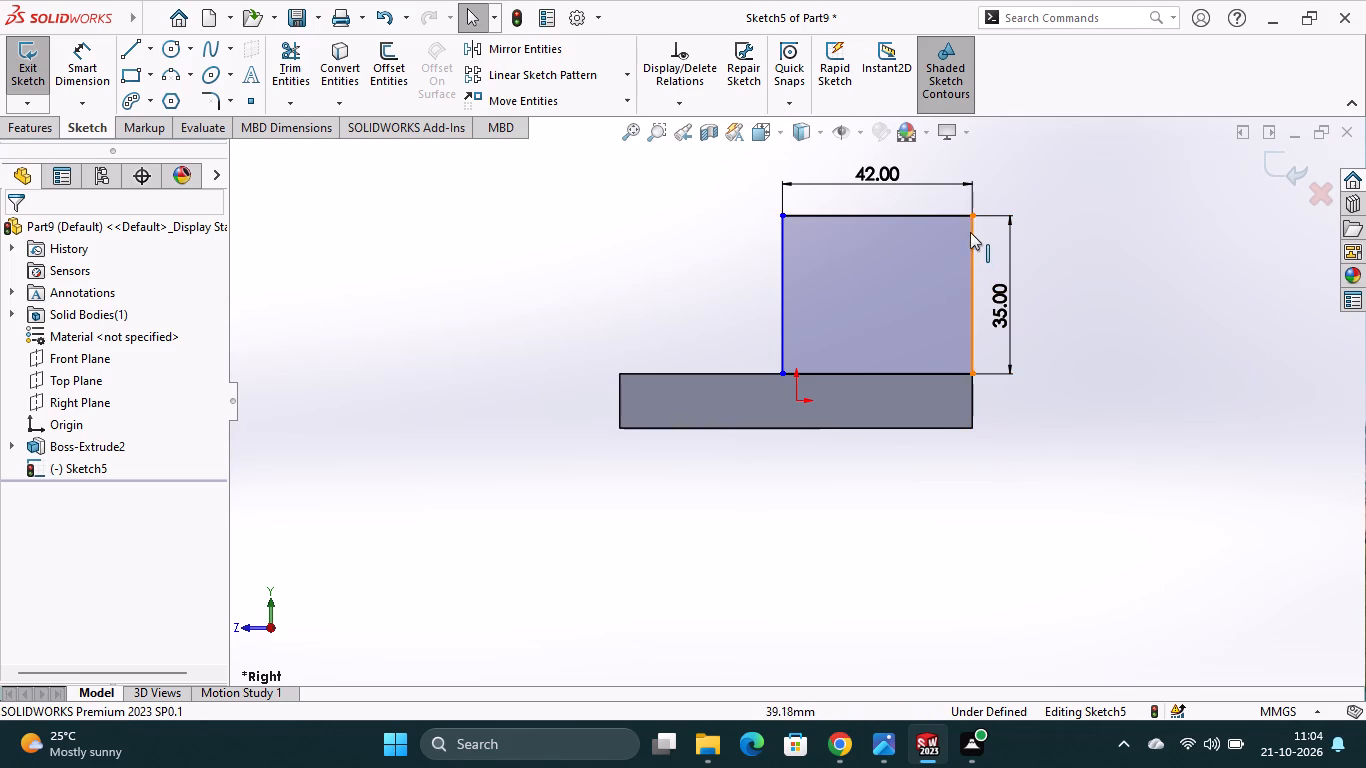
Add a driven overall height dimension from the base block's bottom edge to the rectangle's top edge.
{"action": "left_click", "coordinate": [100, 76]}
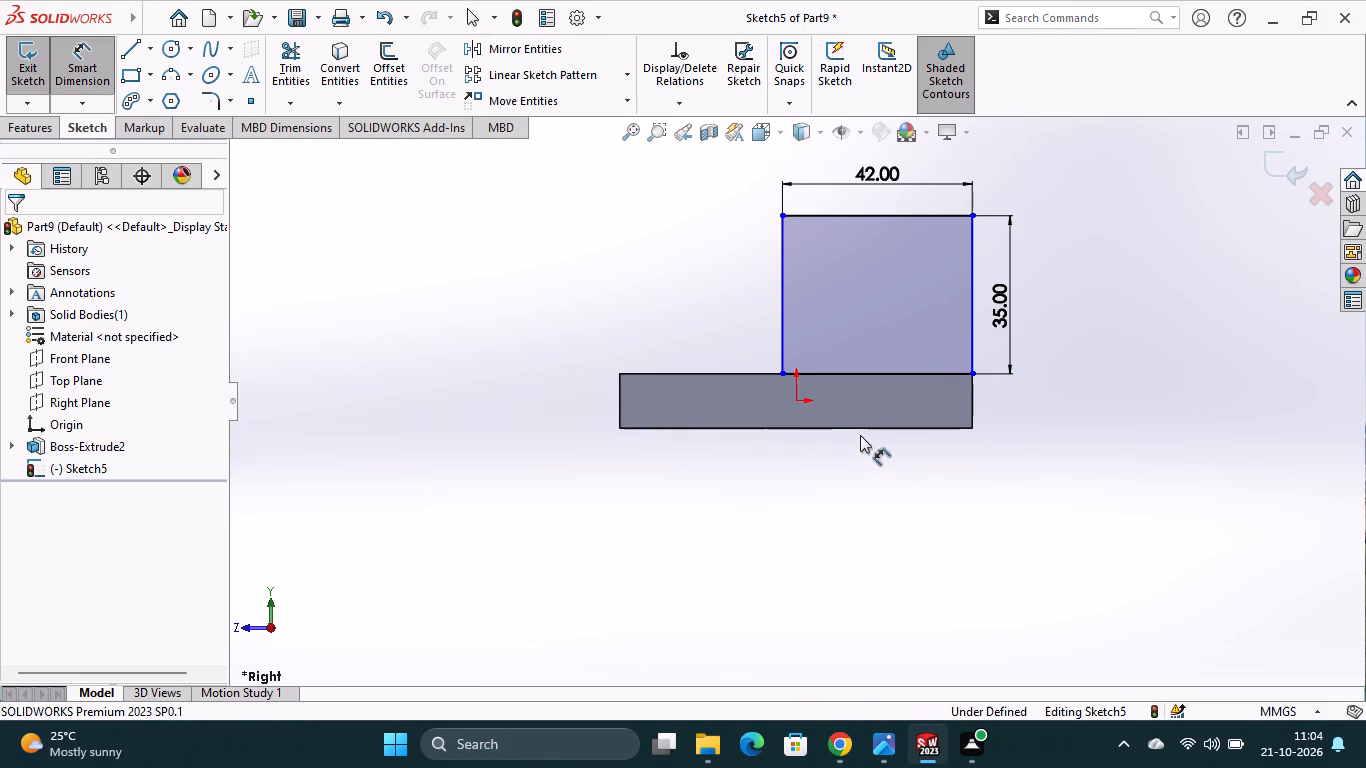
{"action": "left_click", "coordinate": [865, 429]}
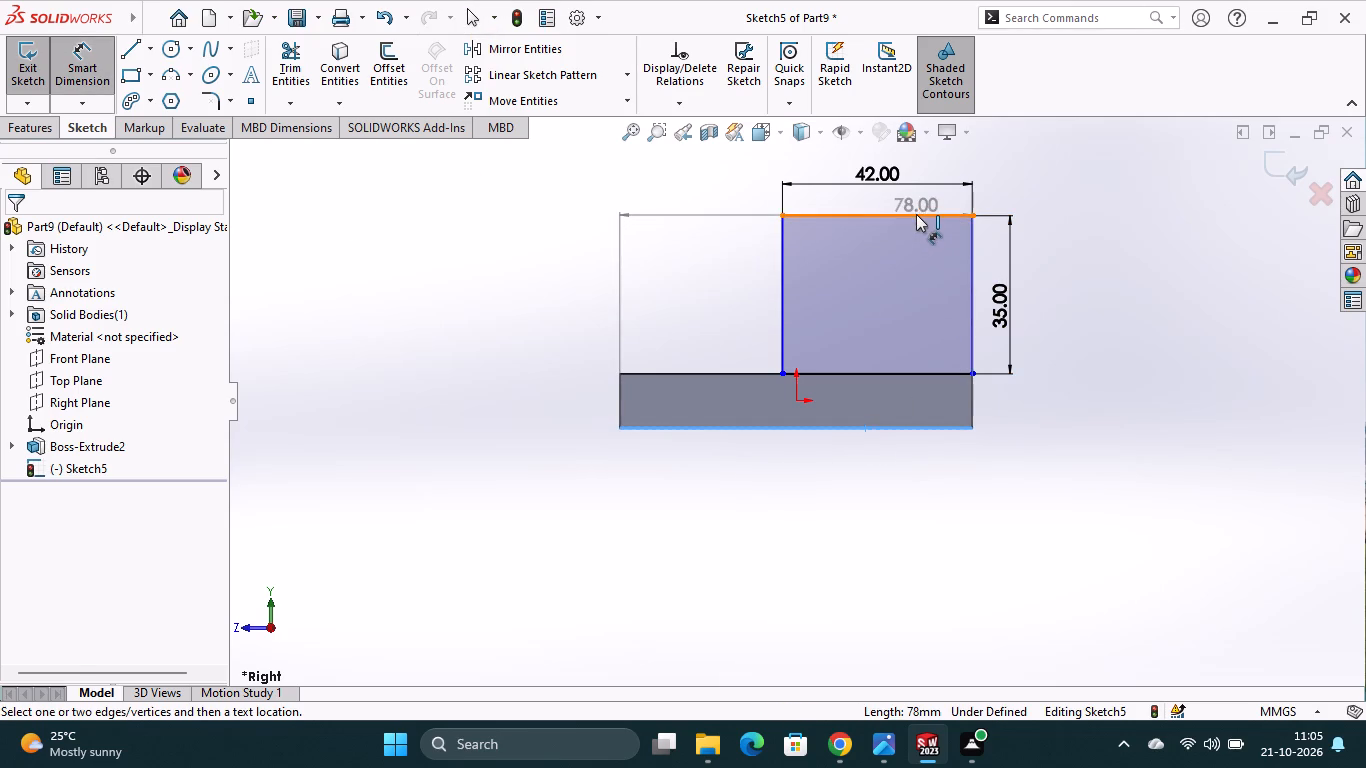
{"action": "left_click", "coordinate": [916, 214]}
{"action": "left_click", "coordinate": [1045, 287]}
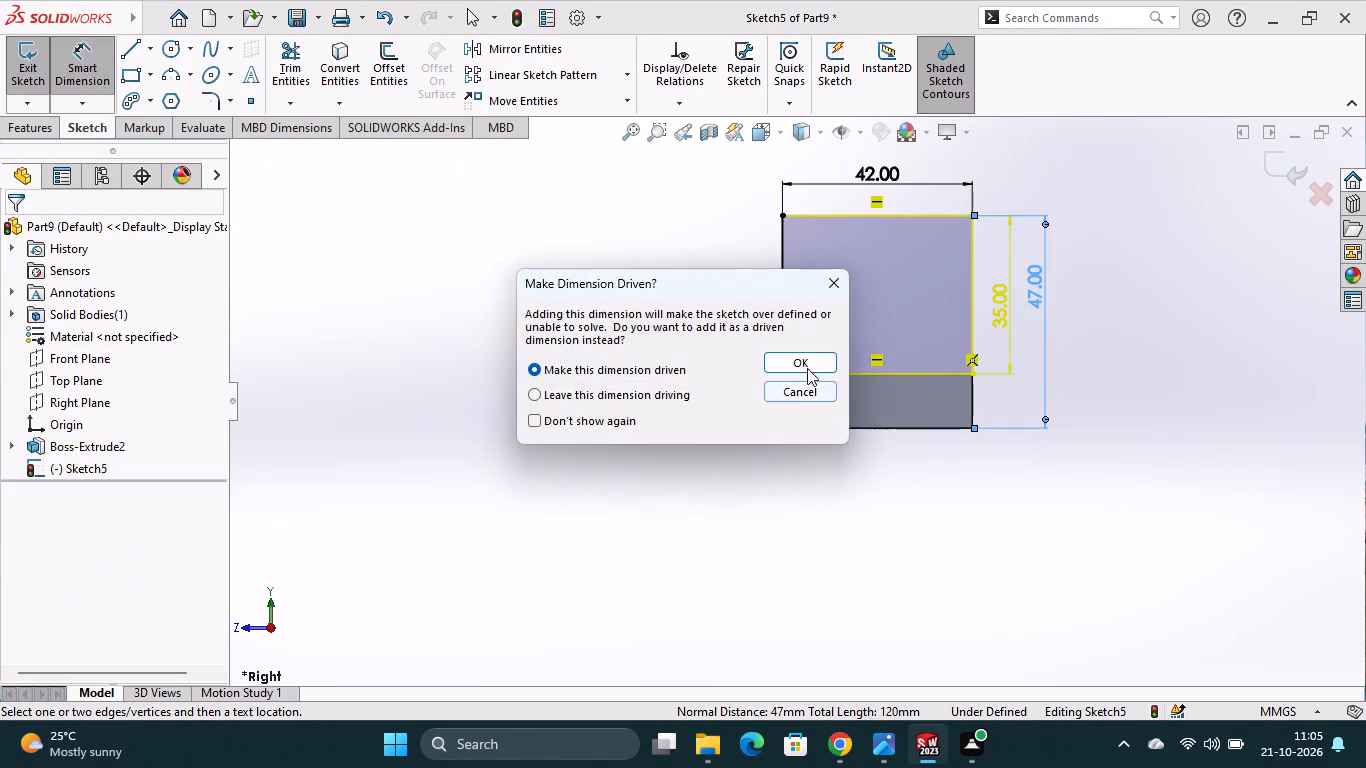
{"action": "left_click", "coordinate": [807, 365]}
Add a driven vertical dimension between the origin and the rectangle's upper corner nearest the block's middle.
{"action": "left_click", "coordinate": [796, 400]}
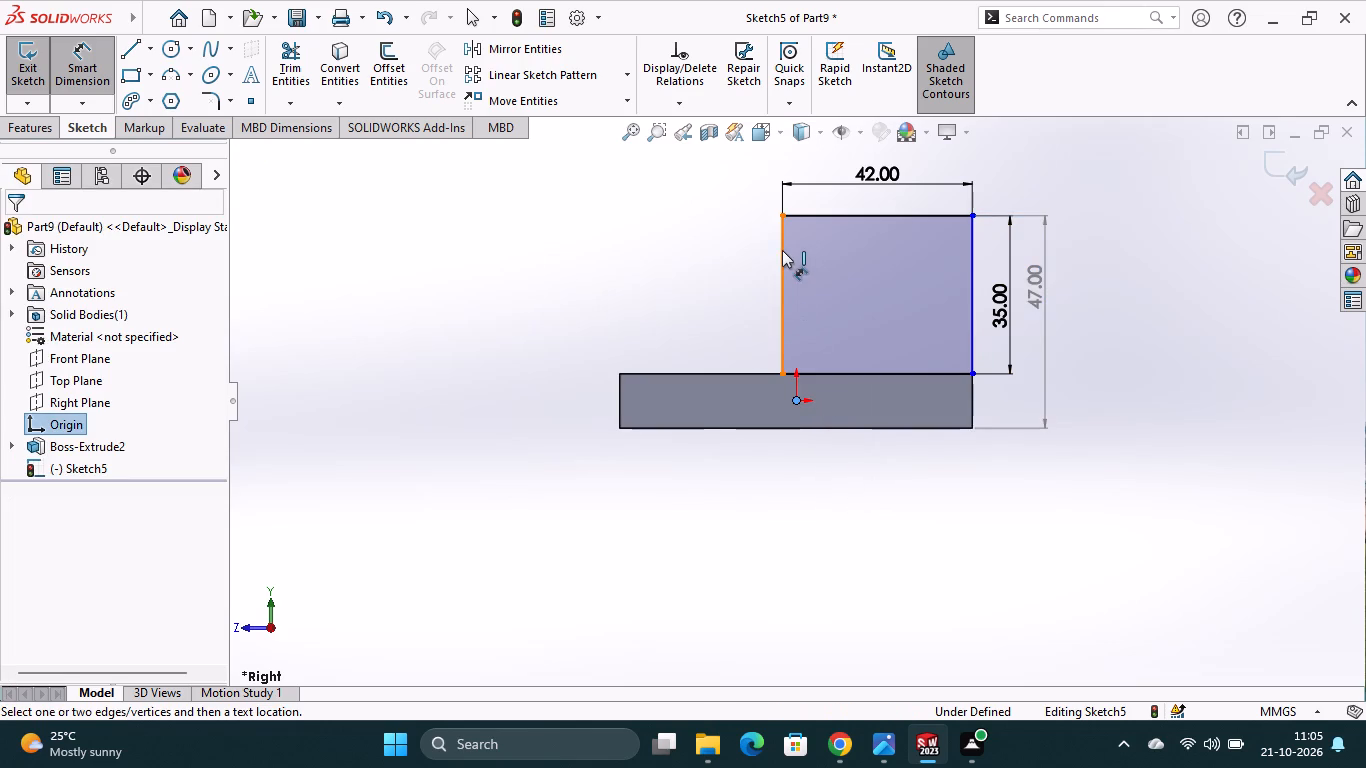
{"action": "left_click", "coordinate": [783, 217]}
{"action": "left_click", "coordinate": [728, 251]}
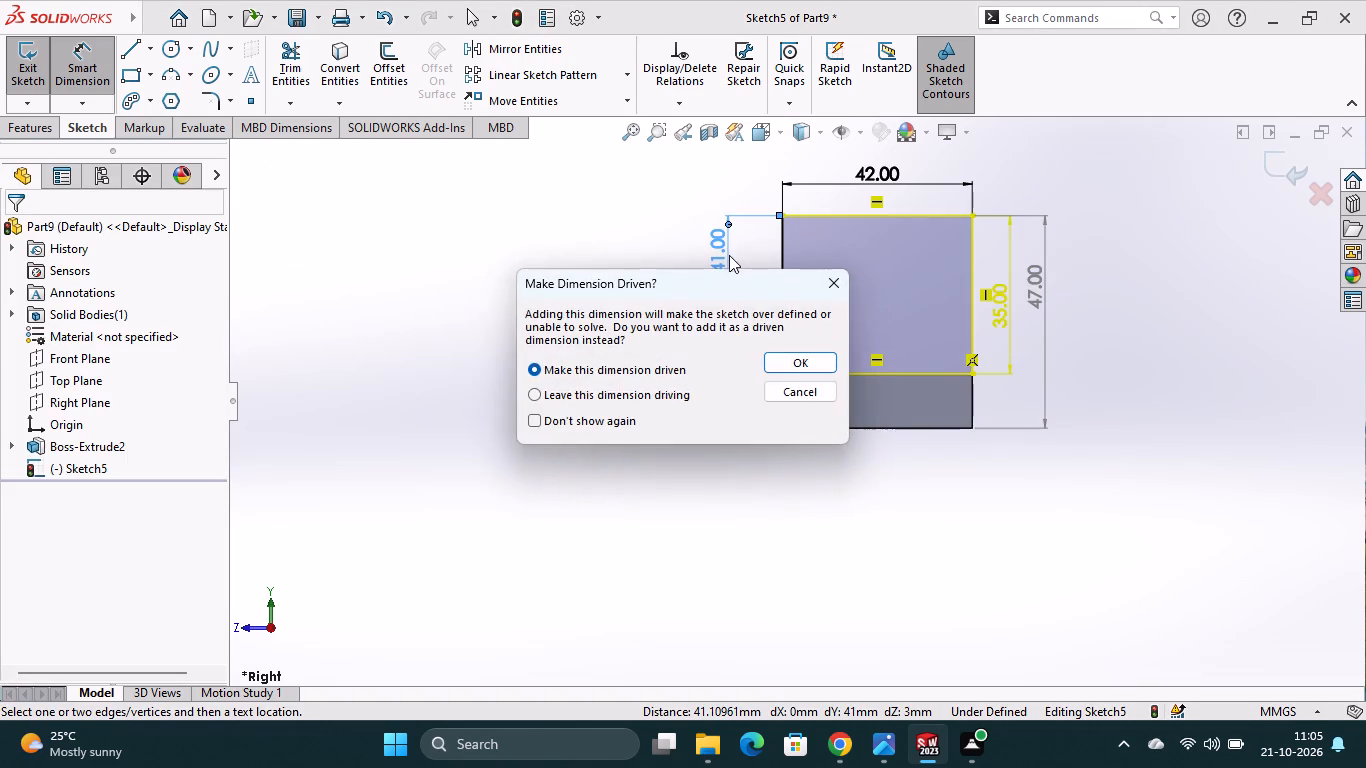
{"action": "left_click", "coordinate": [781, 368]}
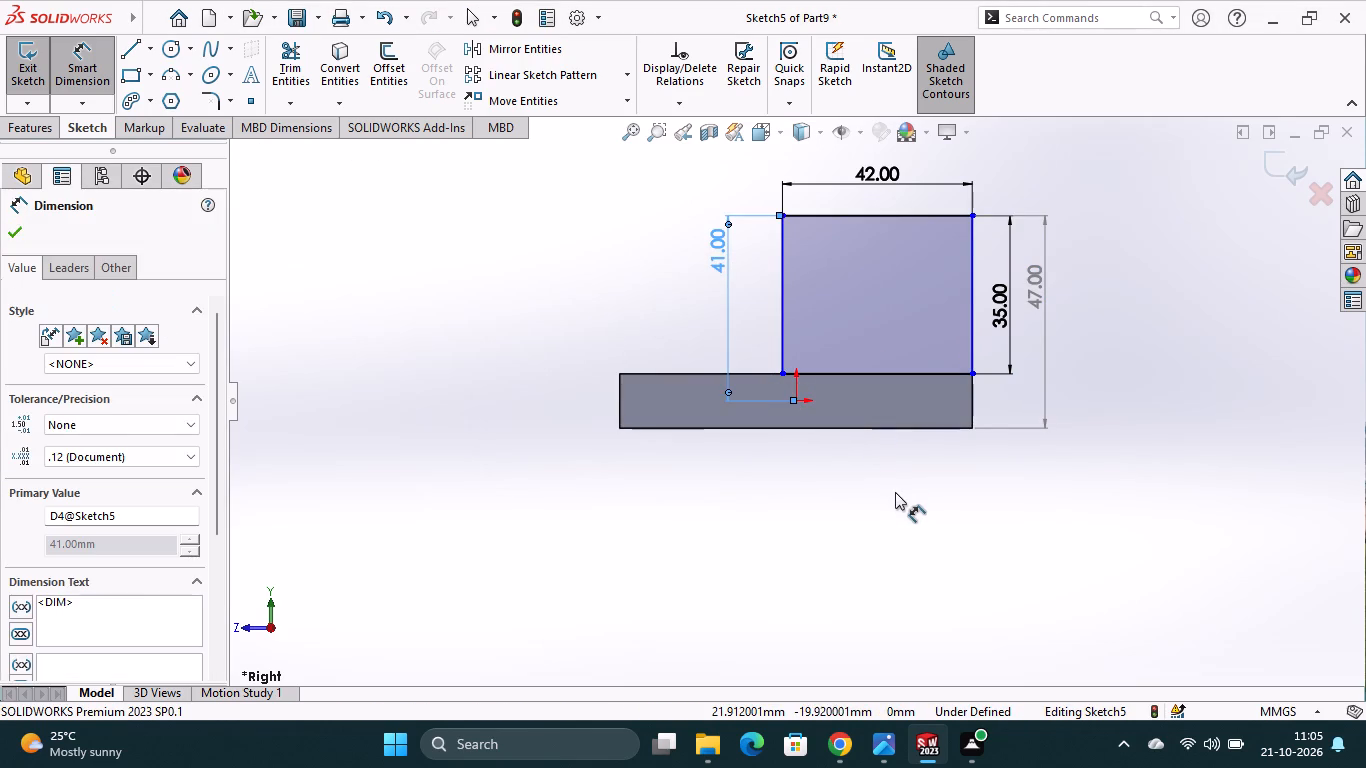
{"action": "left_click", "coordinate": [895, 495]}
{"action": "right_click", "coordinate": [709, 250]}
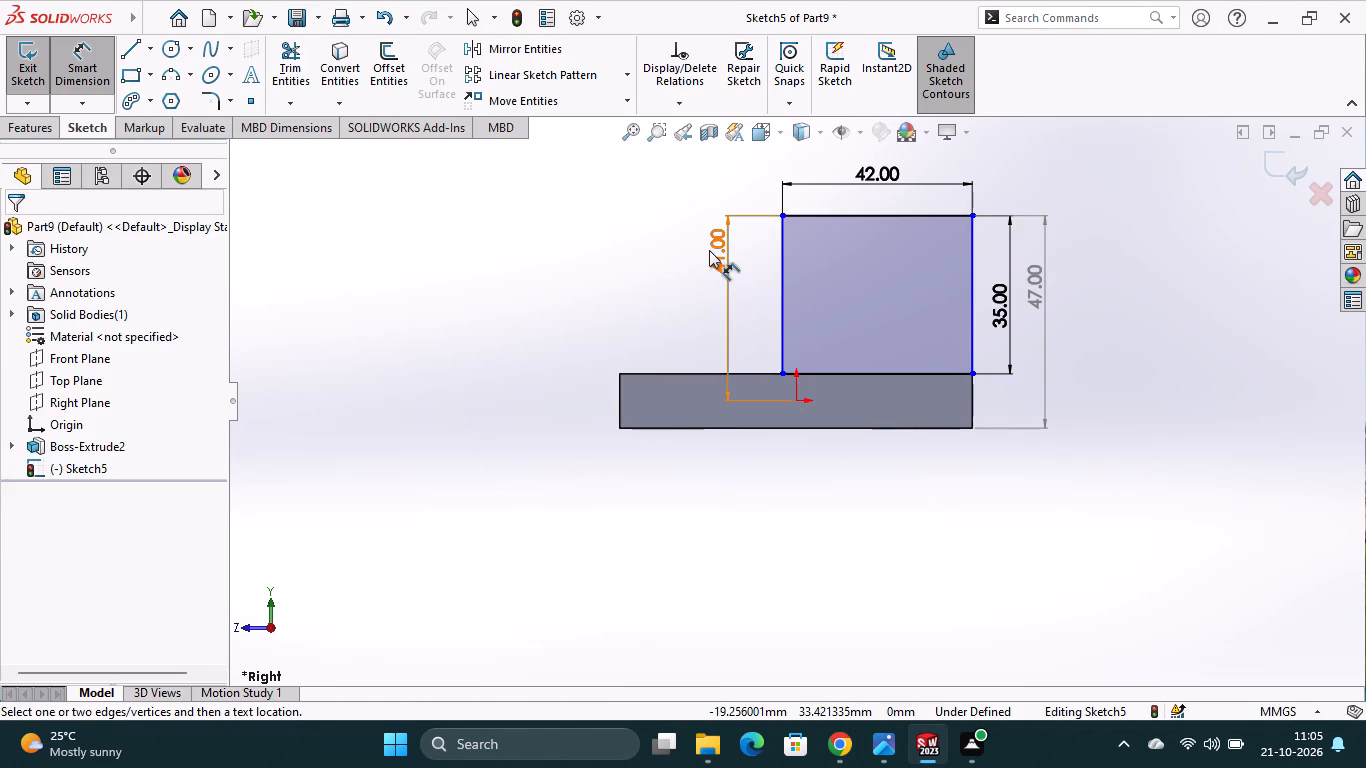
{"action": "left_click", "coordinate": [591, 270]}
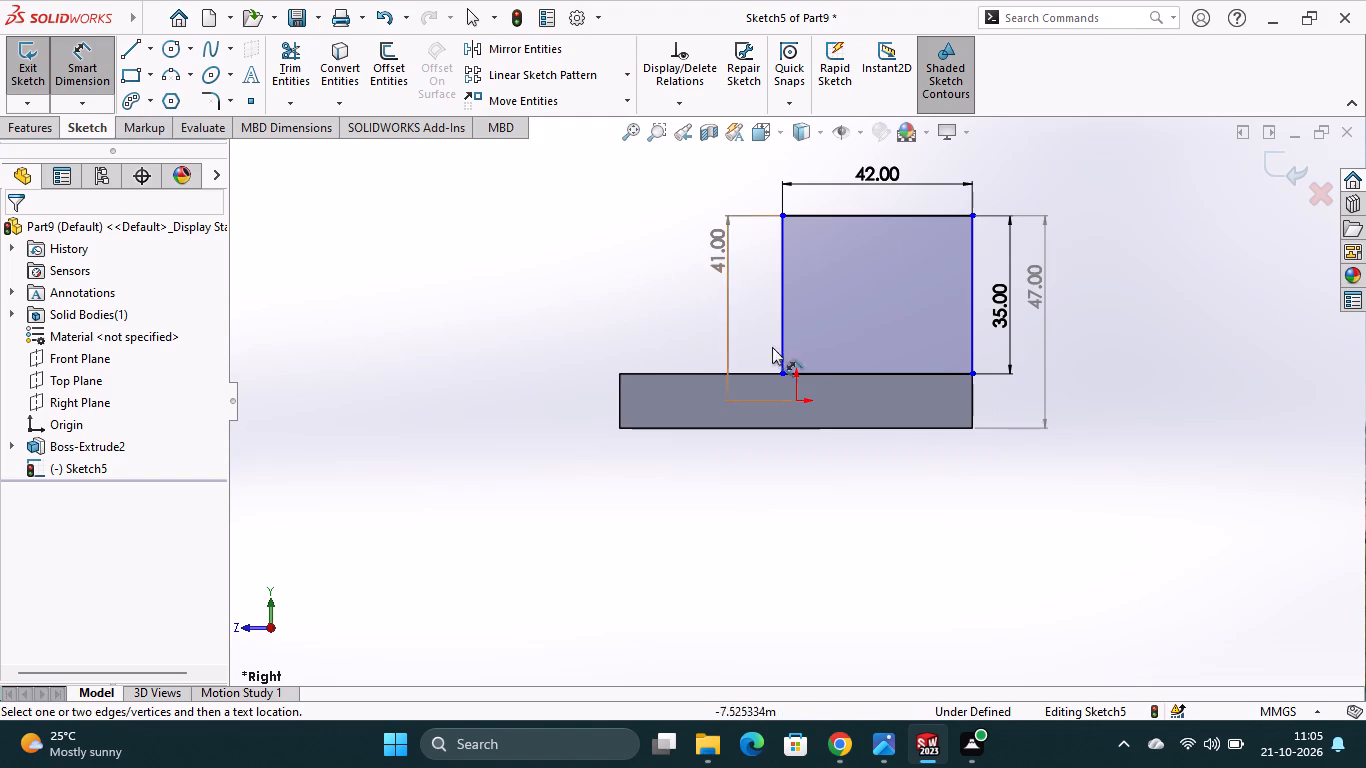
Dimension the horizontal offset between the origin and the rectangle's nearby lower corner at 3 mm, and leave the Smart Dimension command.
{"action": "left_click", "coordinate": [796, 401]}
{"action": "left_click", "coordinate": [785, 372]}
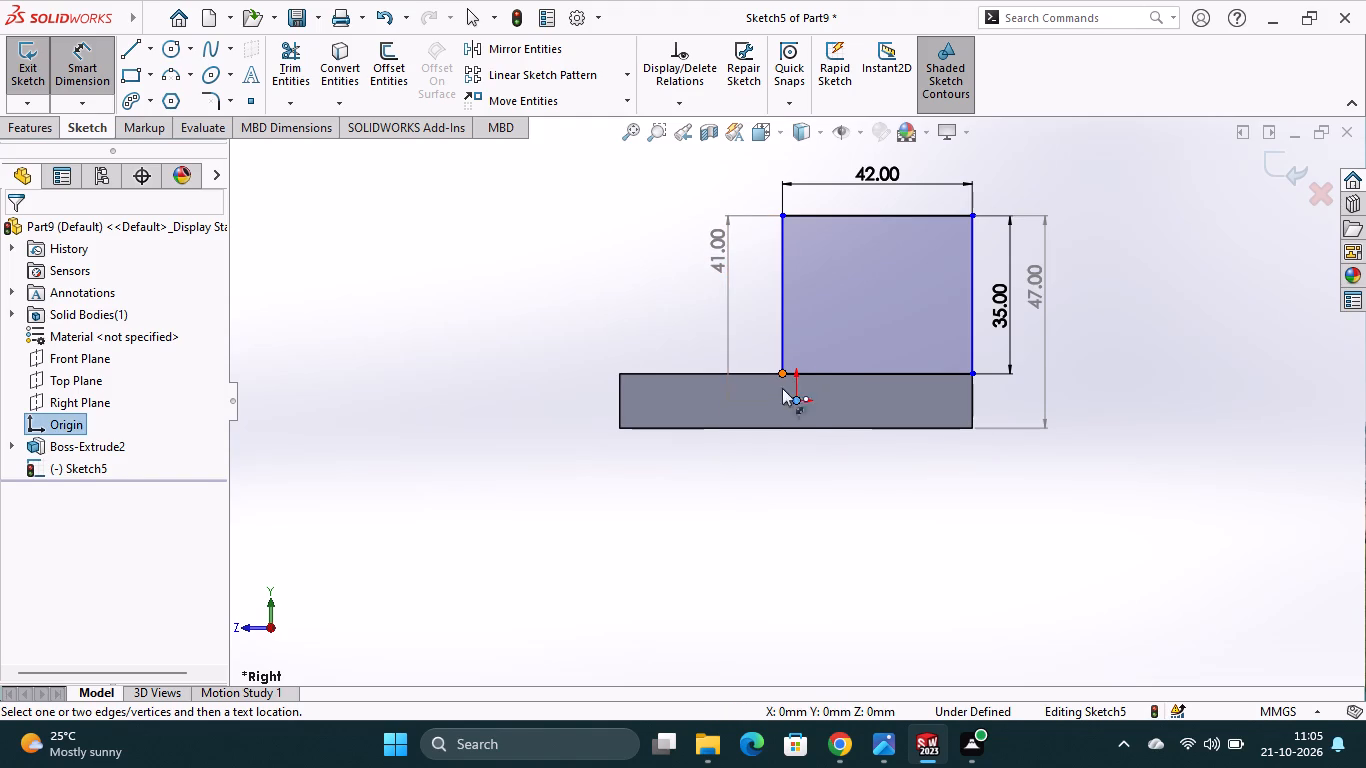
{"action": "left_click", "coordinate": [787, 460]}
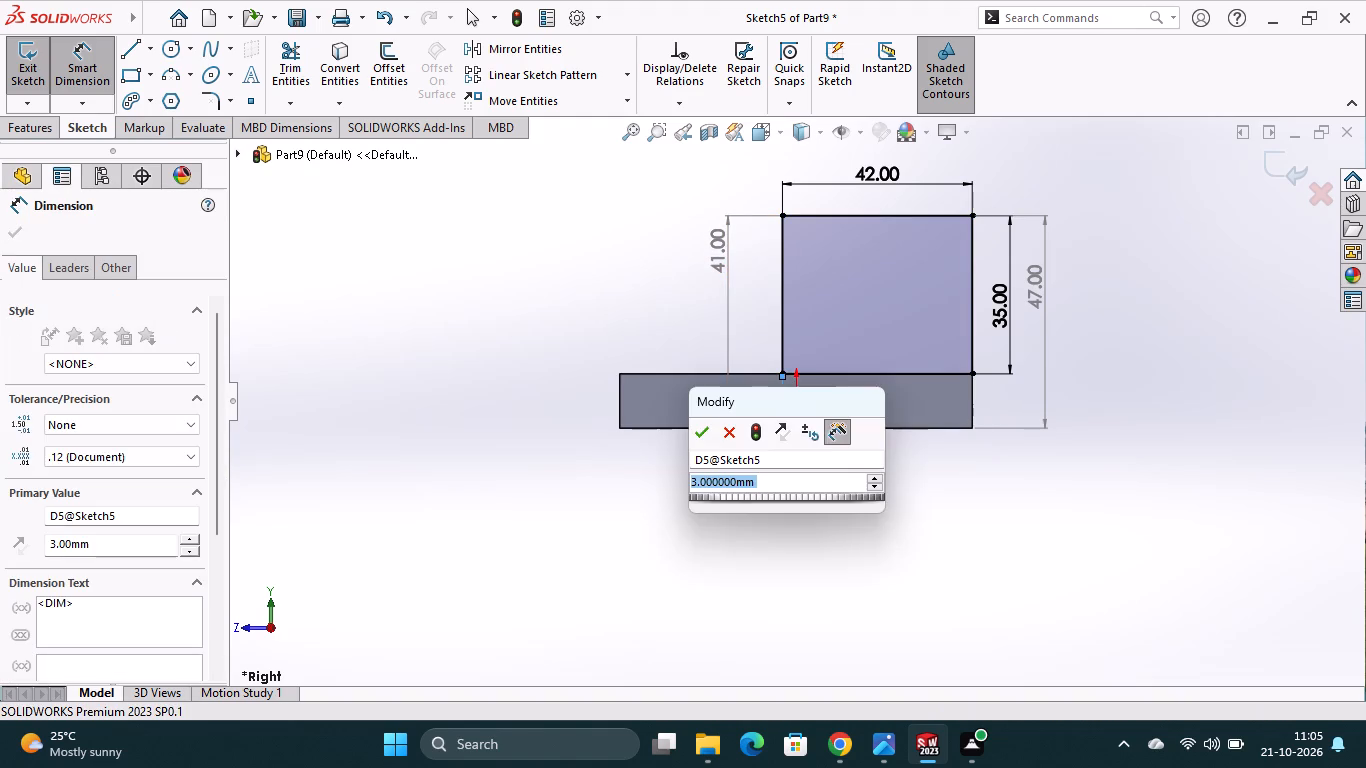
{"action": "left_click", "coordinate": [707, 428]}
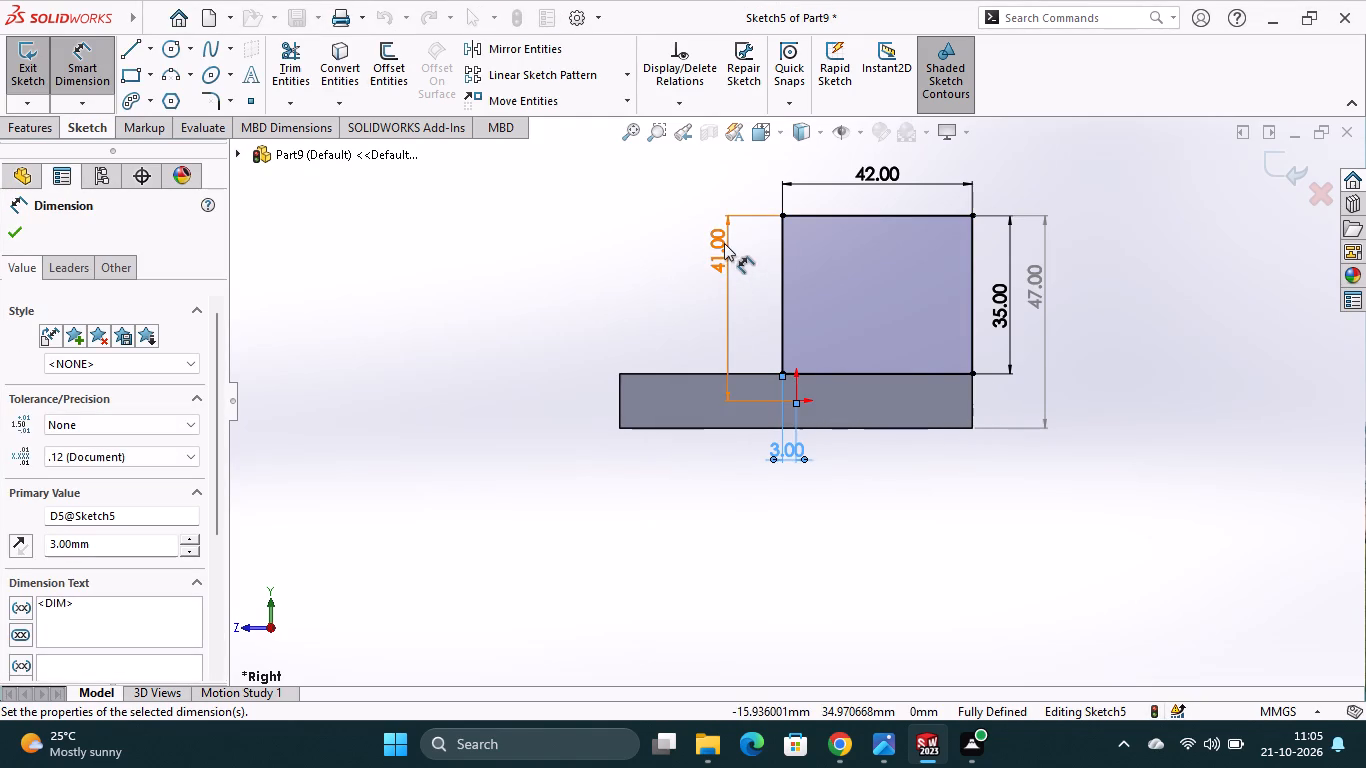
{"action": "right_click", "coordinate": [724, 243]}
{"action": "left_click", "coordinate": [71, 60]}
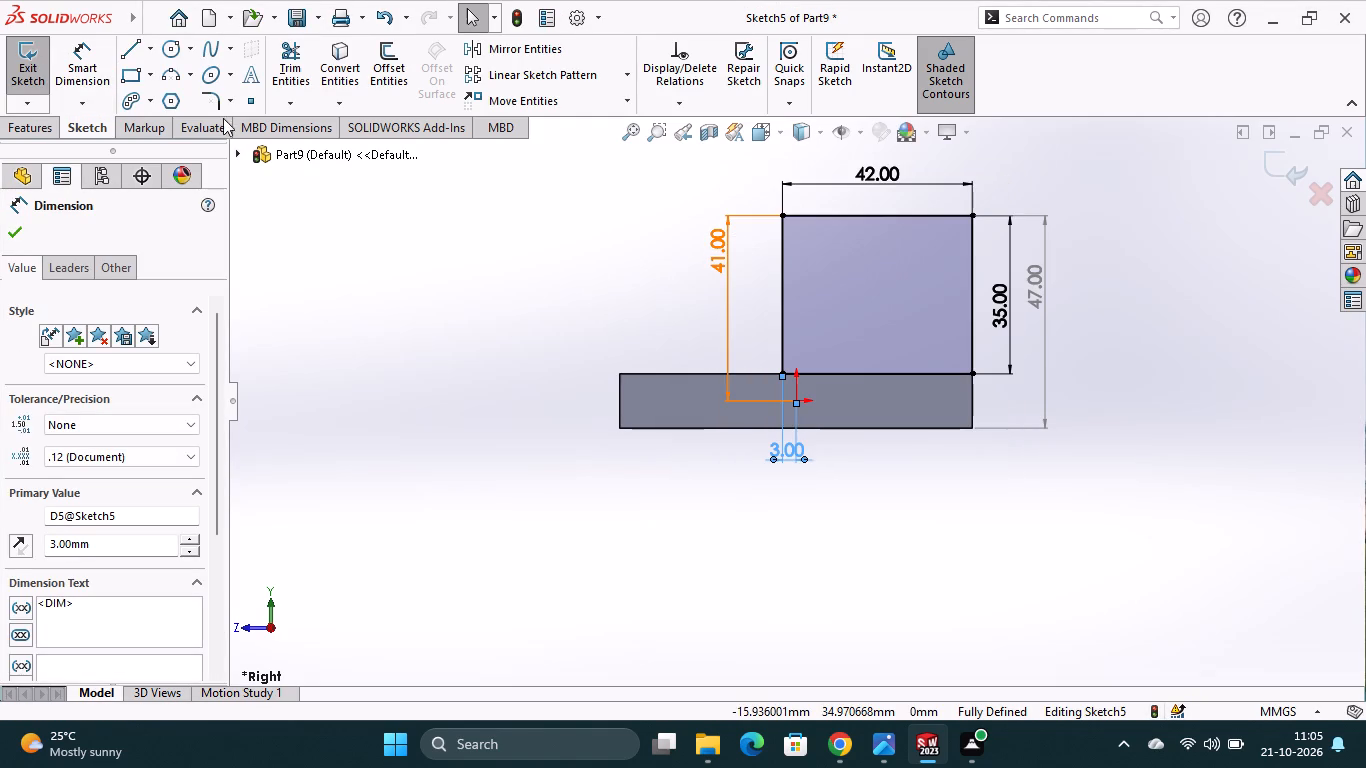
Delete the driven 41 mm and 47 mm vertical dimensions from the upright profile sketch.
{"action": "right_click", "coordinate": [719, 263]}
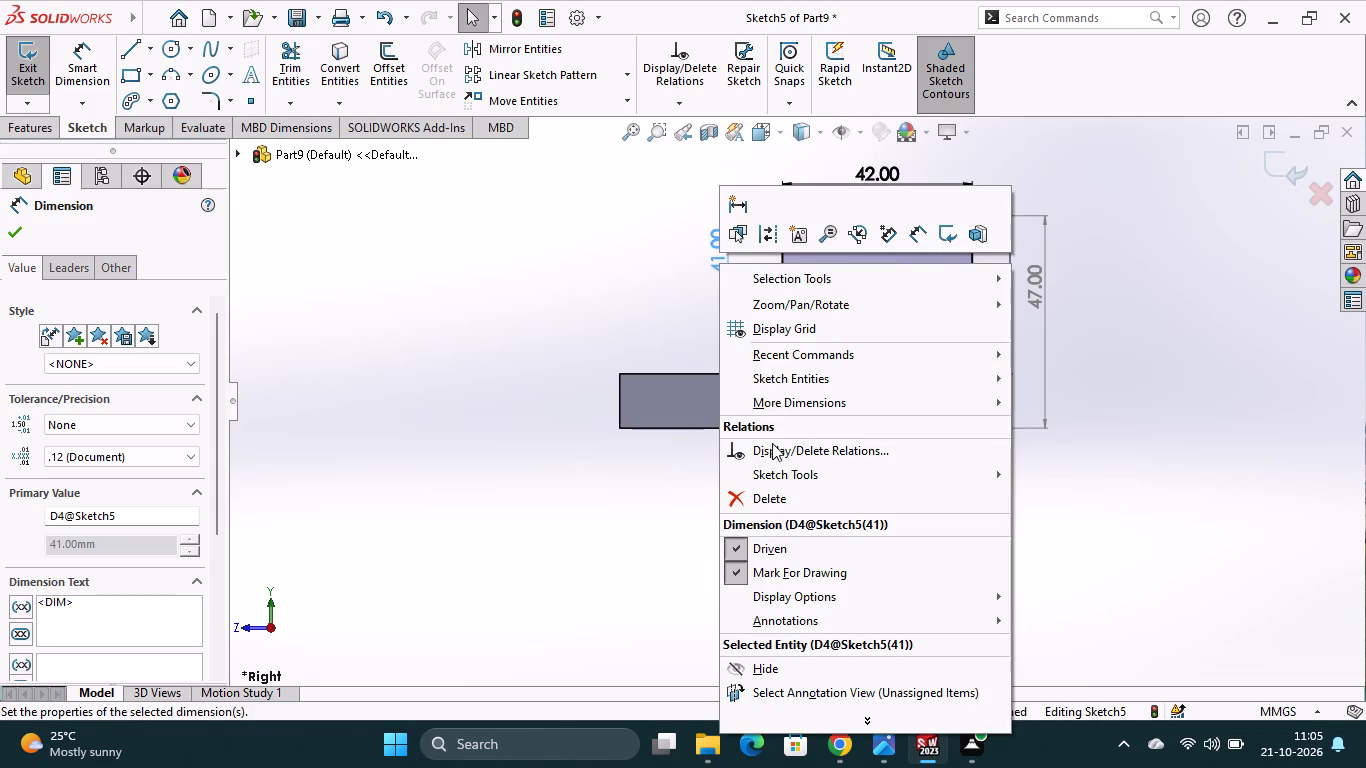
{"action": "double_click", "coordinate": [777, 498]}
{"action": "right_click", "coordinate": [1043, 299]}
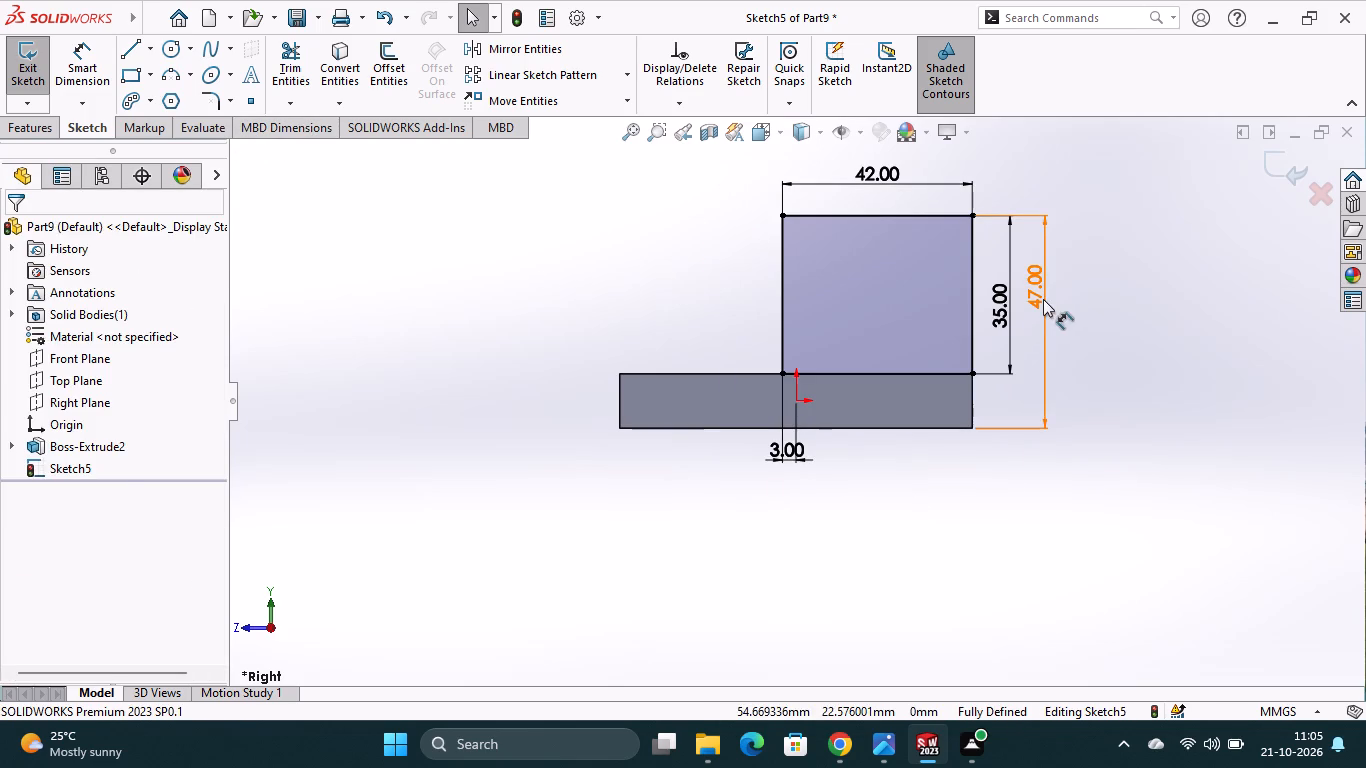
{"action": "left_click", "coordinate": [1057, 538]}
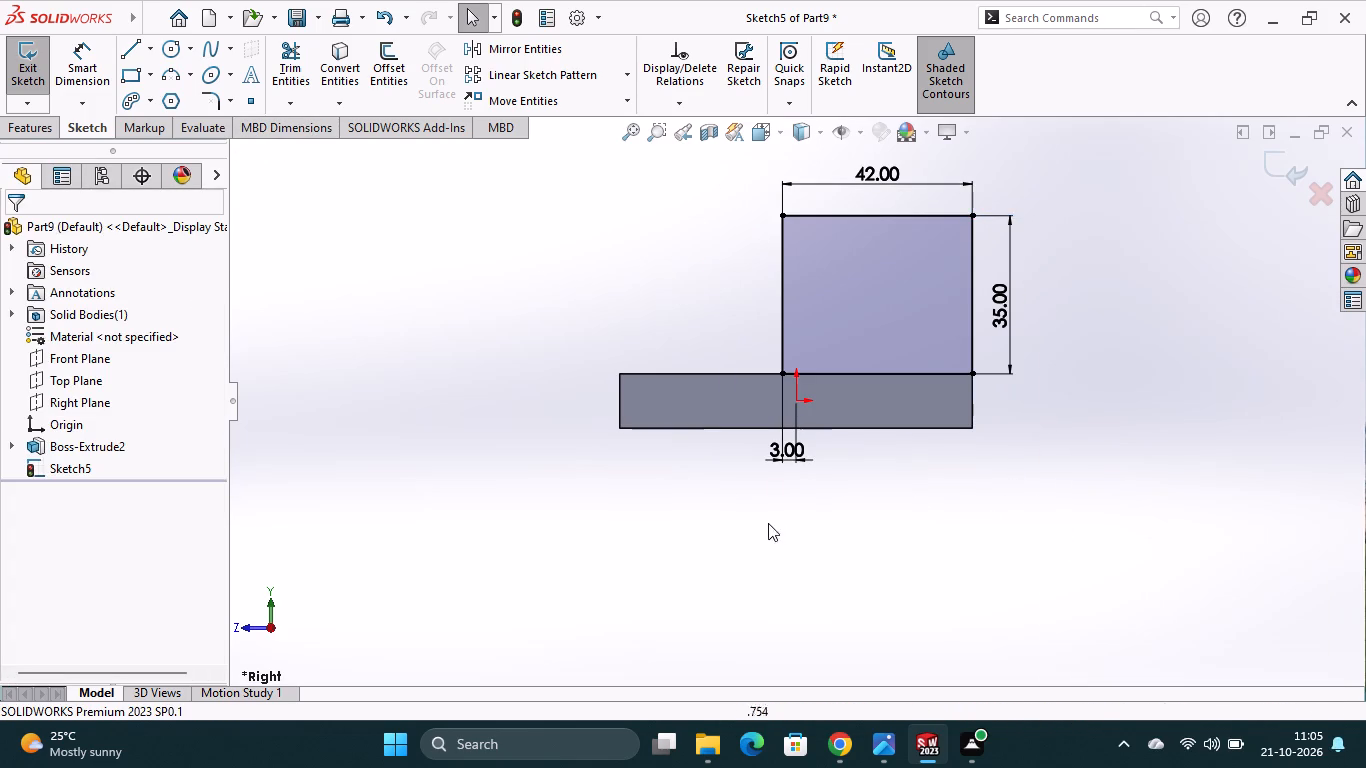
Extrude the upright profile 50 mm blind in the reversed direction, over the base block, merged with it.
{"action": "left_click", "coordinate": [35, 126]}
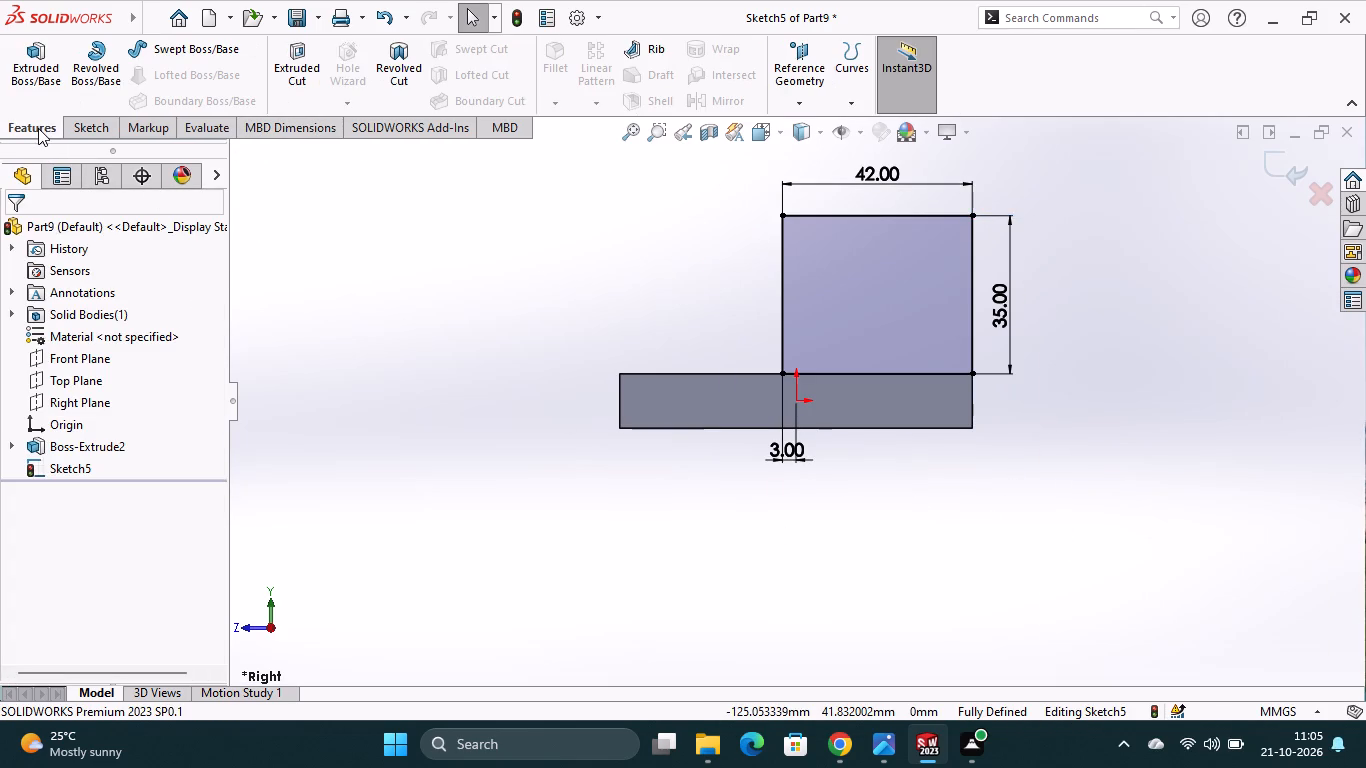
{"action": "left_click", "coordinate": [48, 84]}
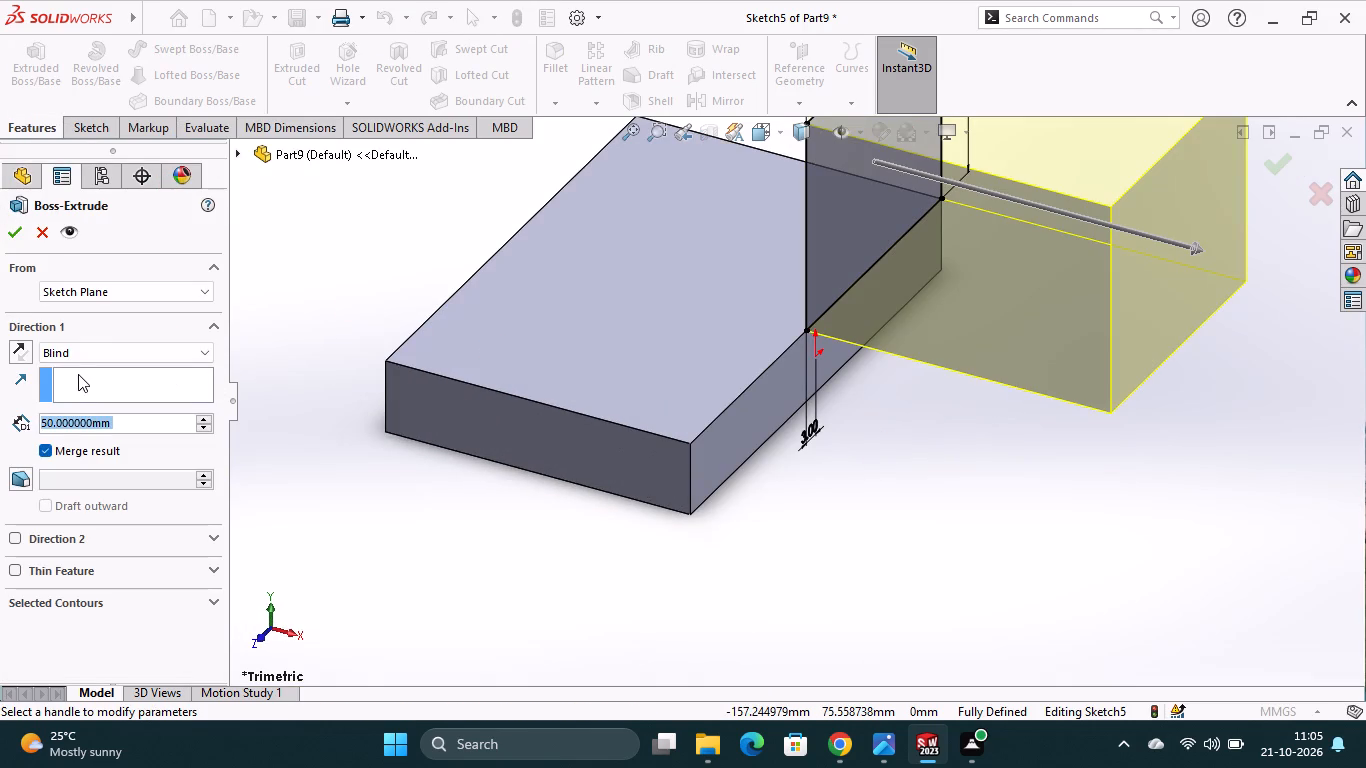
{"action": "left_click", "coordinate": [21, 351]}
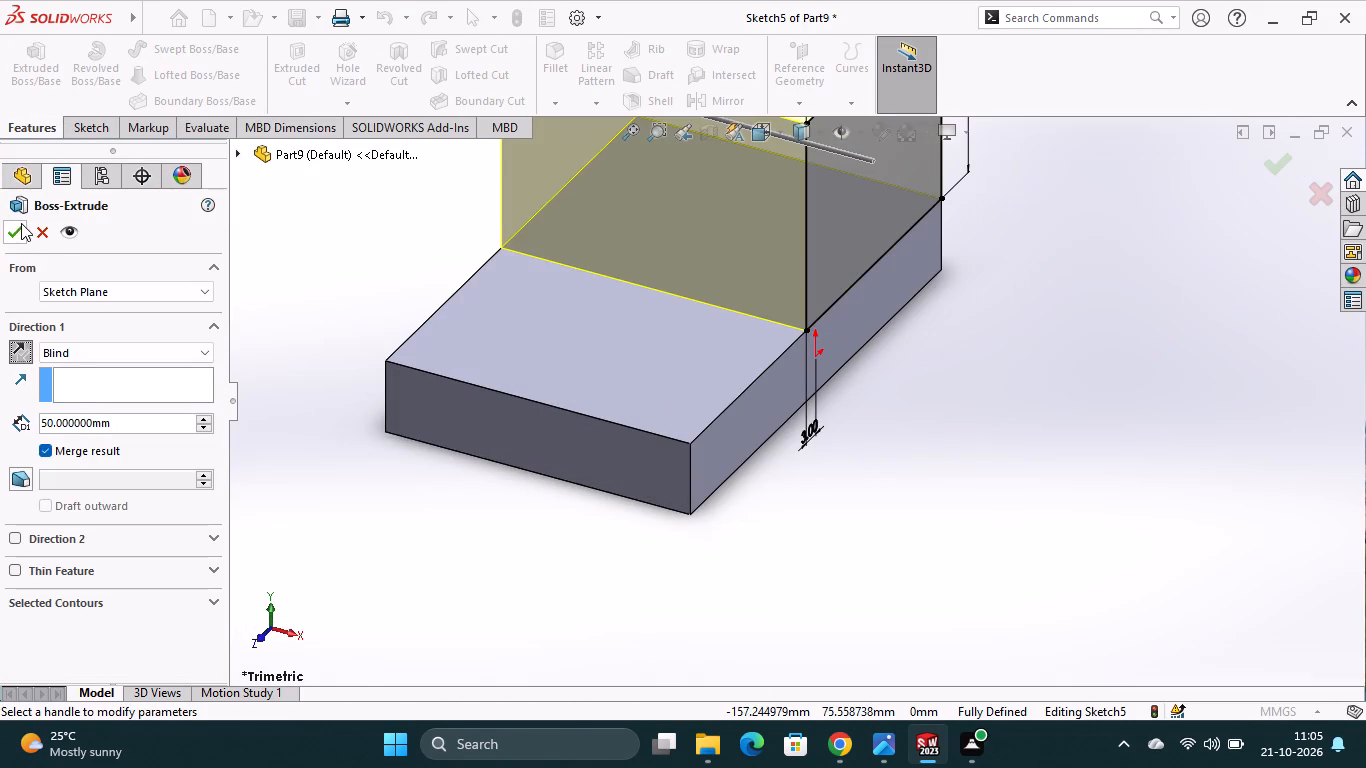
{"action": "left_click", "coordinate": [17, 231]}
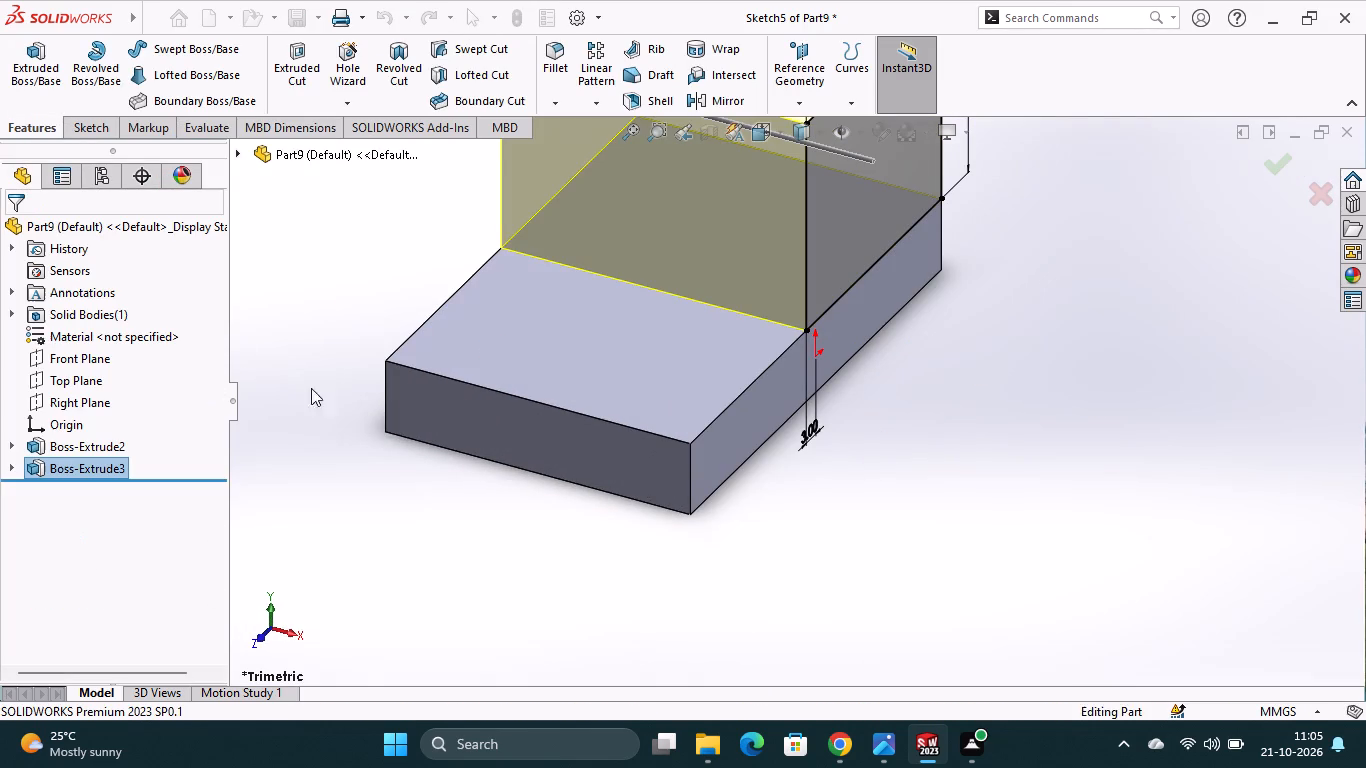
{"action": "left_click", "coordinate": [891, 522]}
Start a sketch on the upright block's top face and draw a centerline joining the midpoints of its rear and front edges.
{"action": "scroll", "coordinate": [892, 521], "scroll_direction": "up", "scroll_amount": 2}
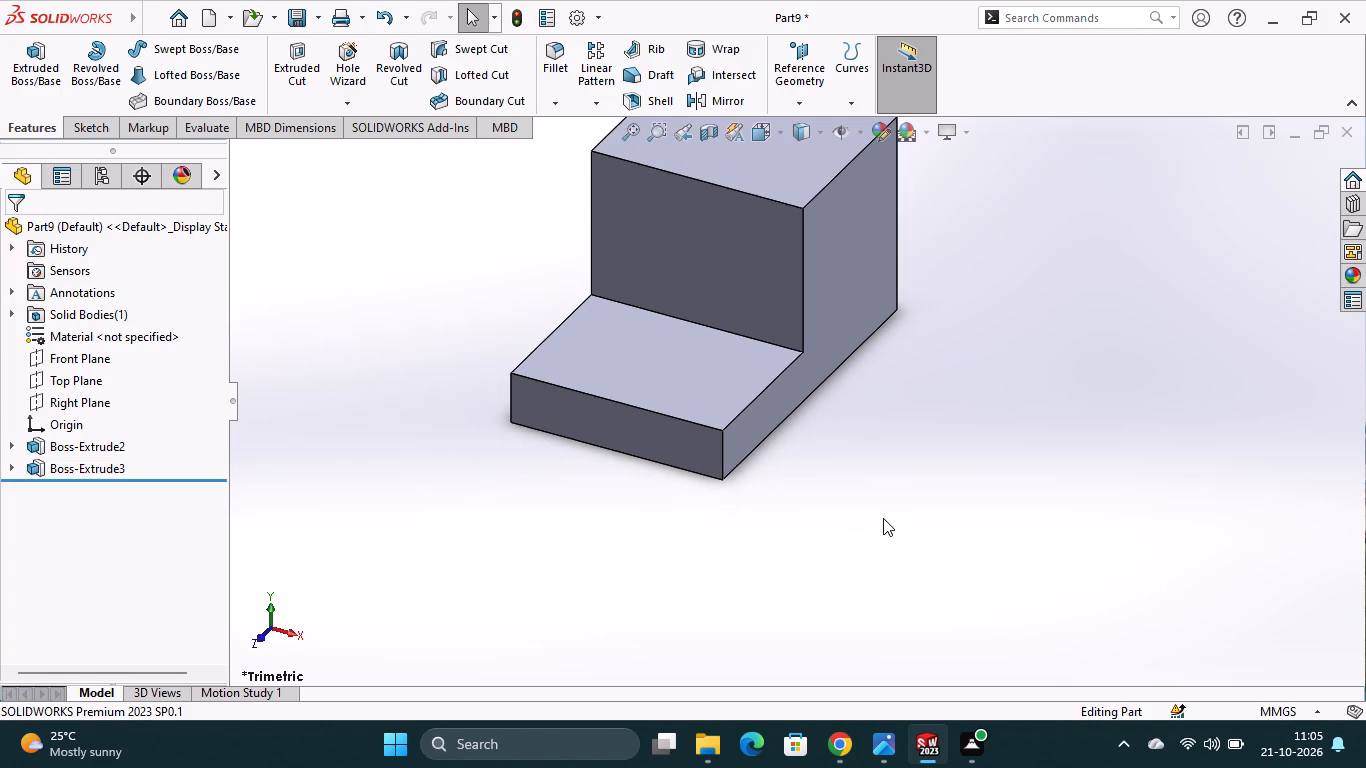
{"action": "left_click", "coordinate": [773, 180]}
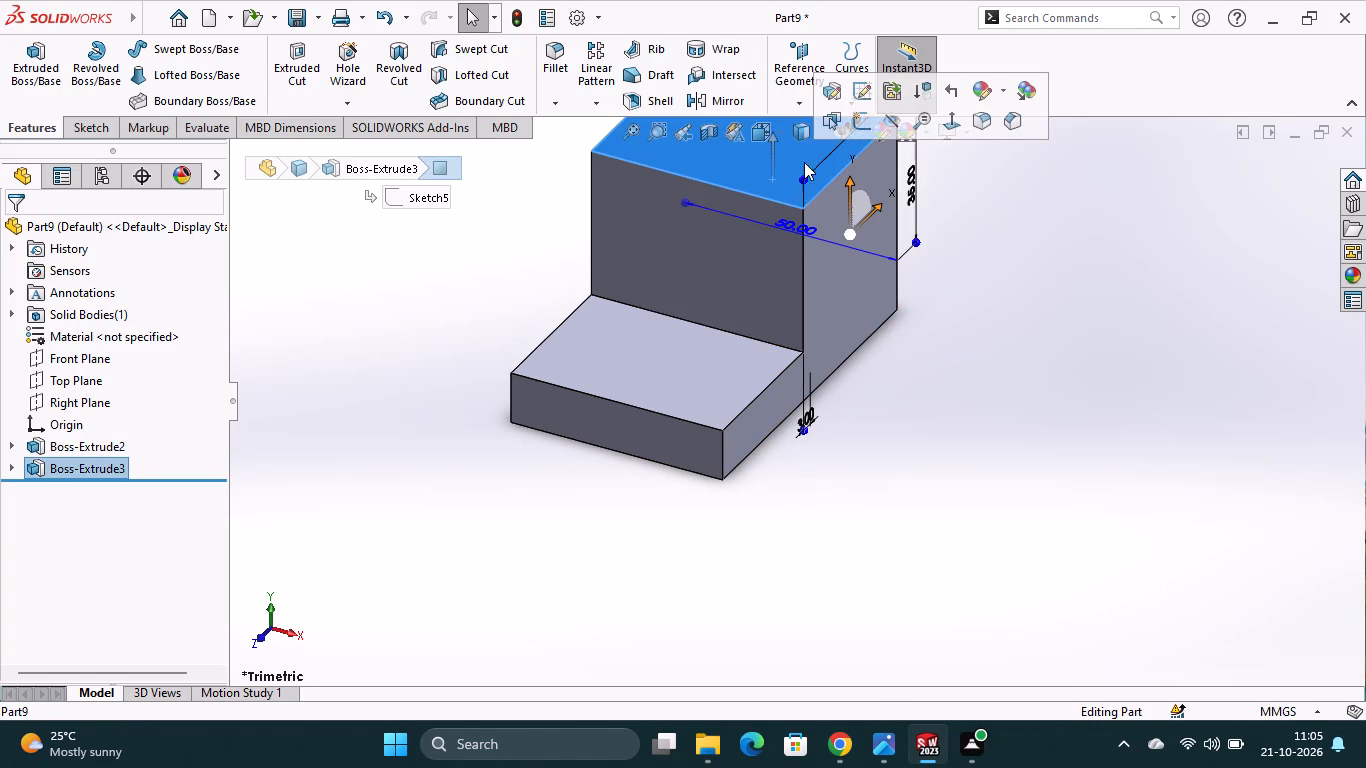
{"action": "left_click", "coordinate": [860, 129]}
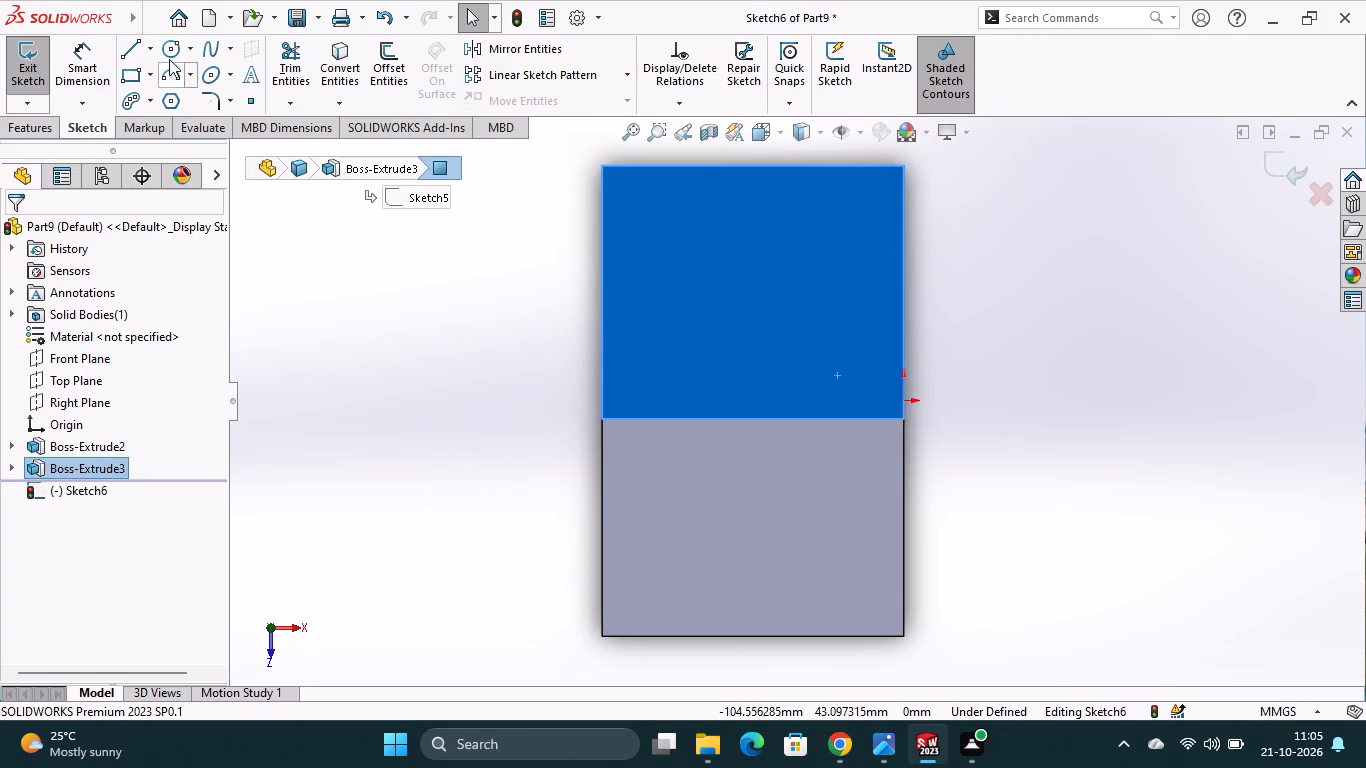
{"action": "left_click", "coordinate": [157, 53]}
{"action": "left_click", "coordinate": [156, 97]}
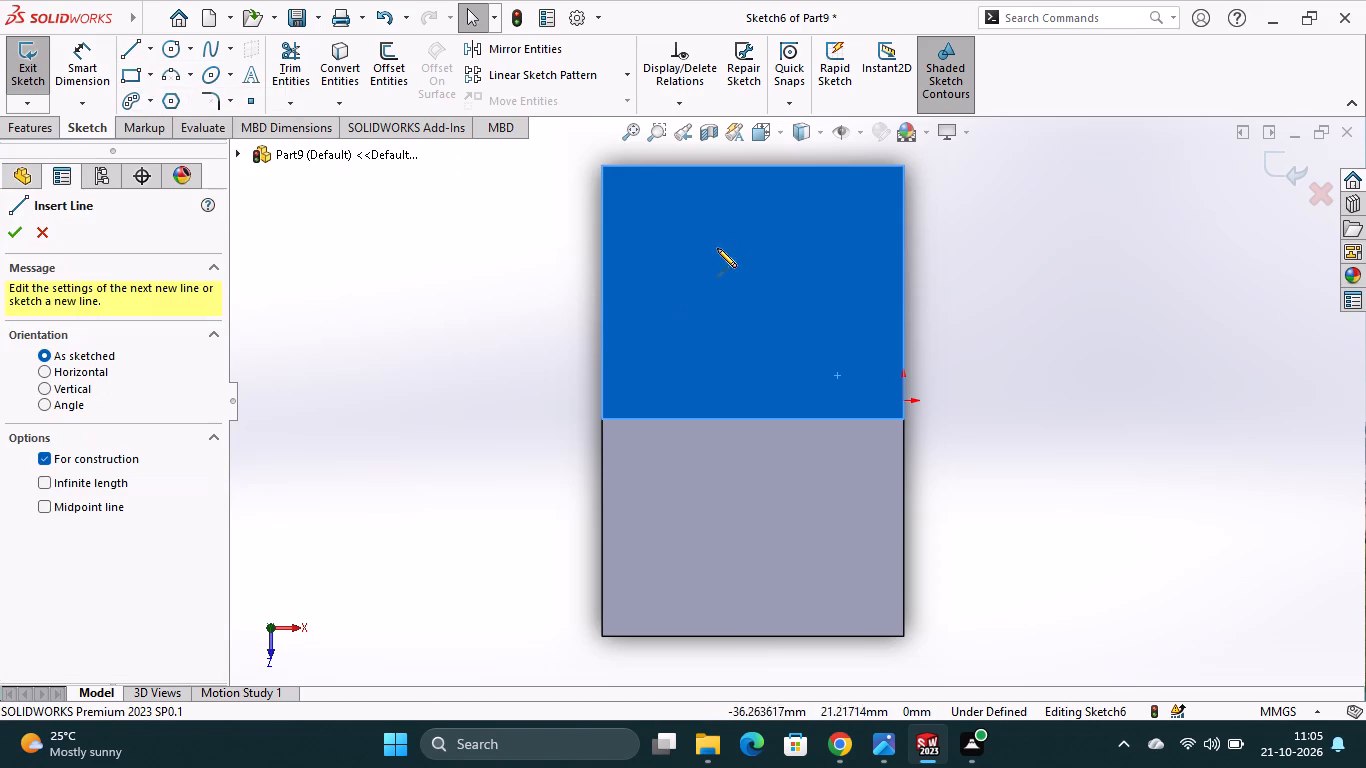
{"action": "left_click", "coordinate": [755, 165]}
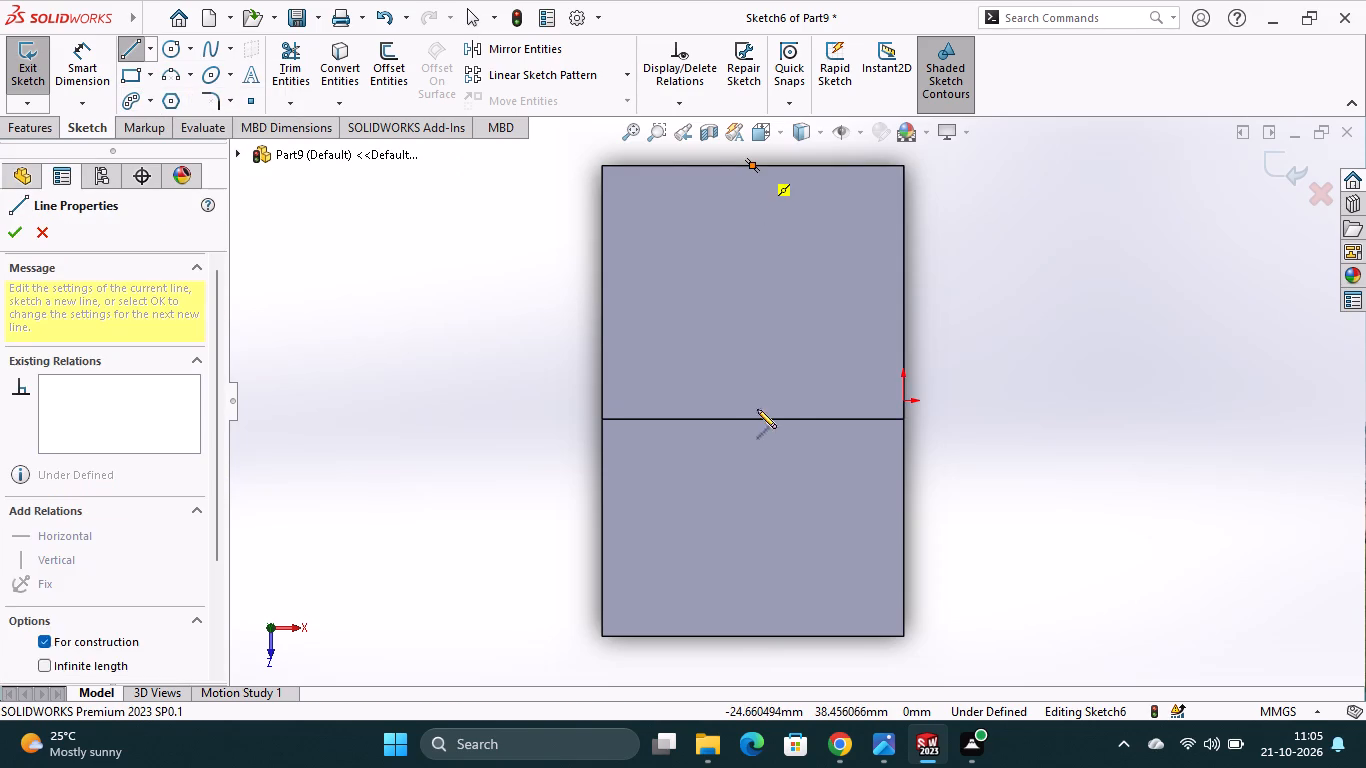
{"action": "left_click", "coordinate": [757, 420]}
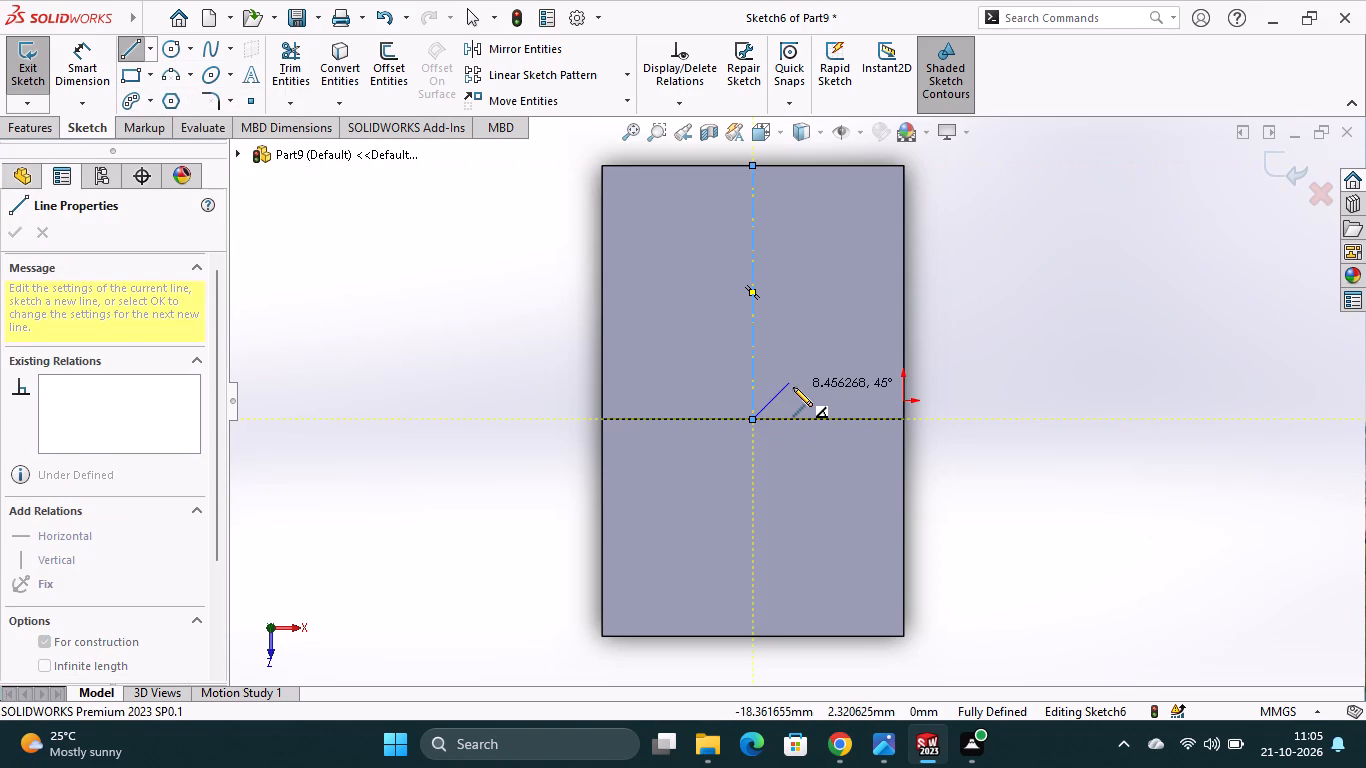
{"action": "key", "text": "Escape"}
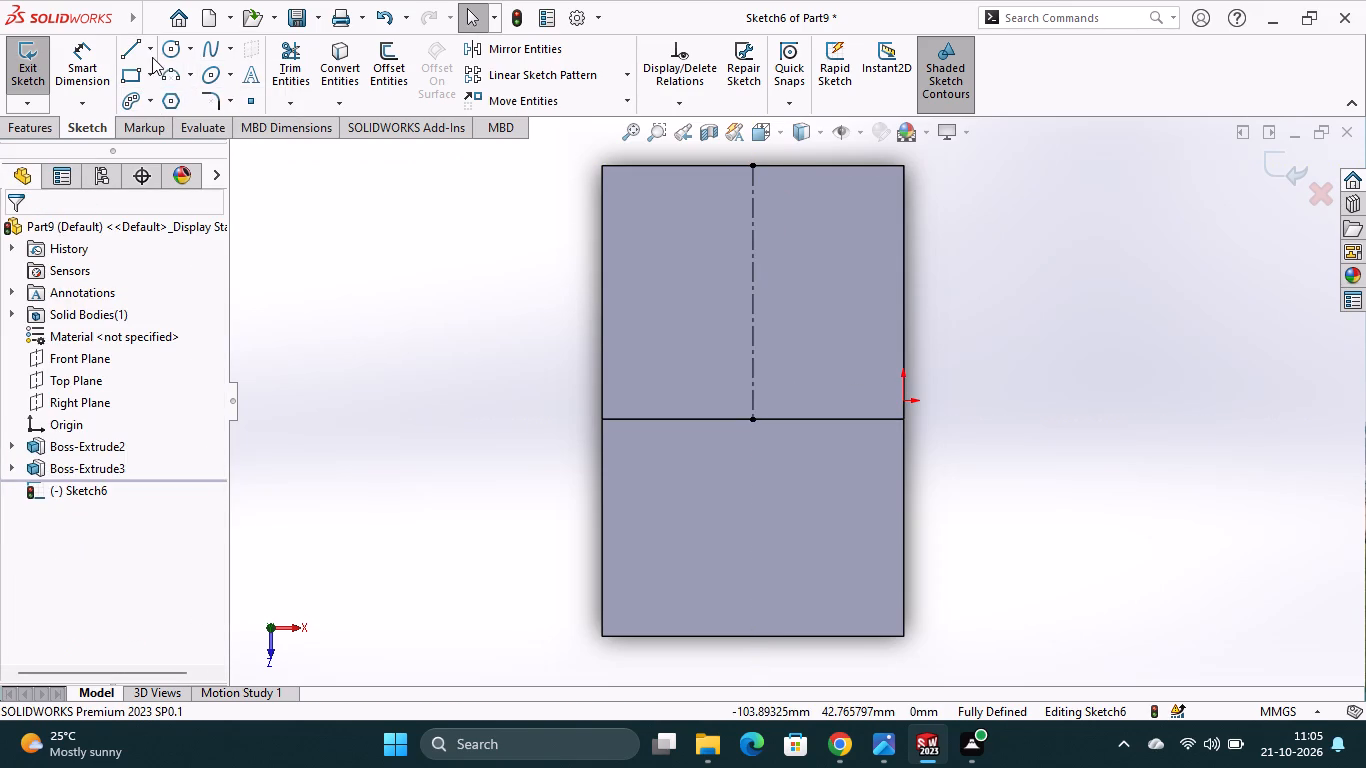
Draw a second centerline across the upright's top face, joining the midpoints of its two side edges.
{"action": "left_click", "coordinate": [151, 56]}
{"action": "left_click", "coordinate": [165, 96]}
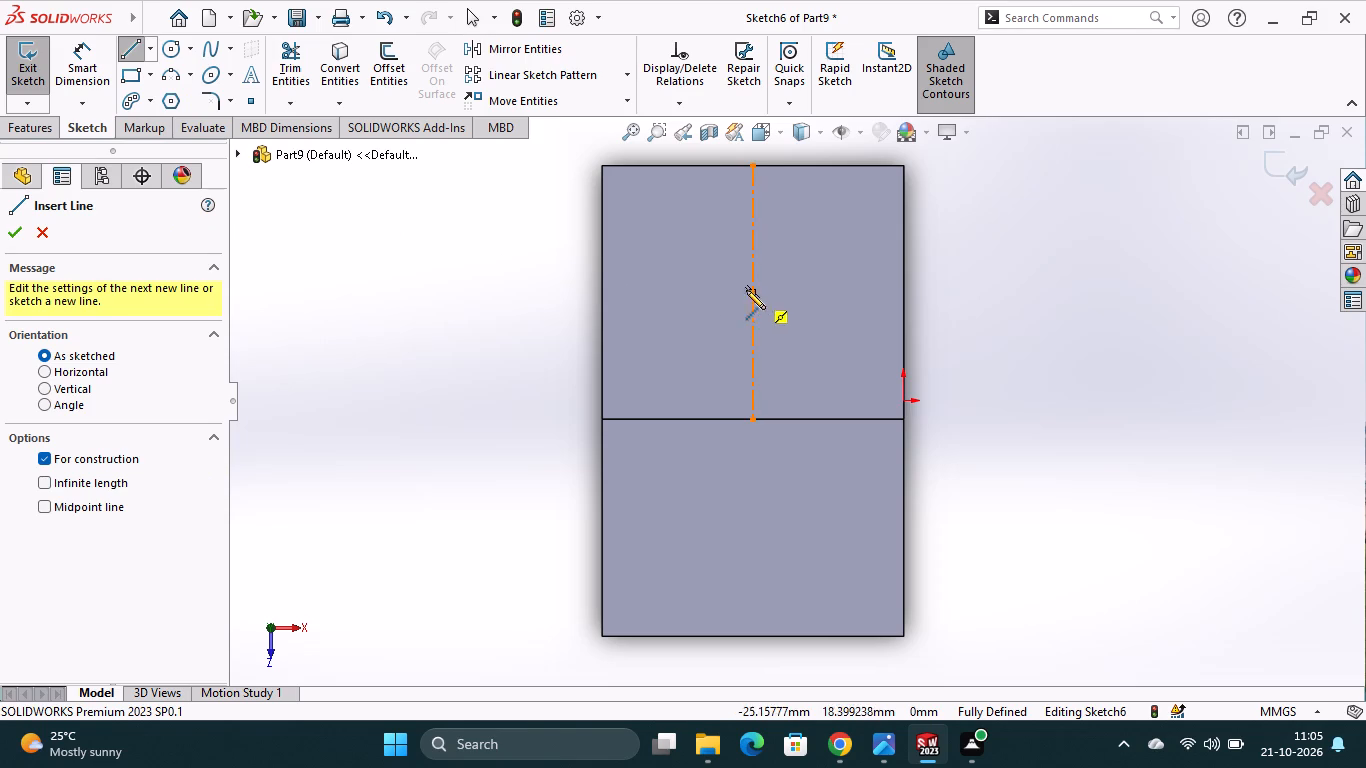
{"action": "left_click", "coordinate": [601, 291]}
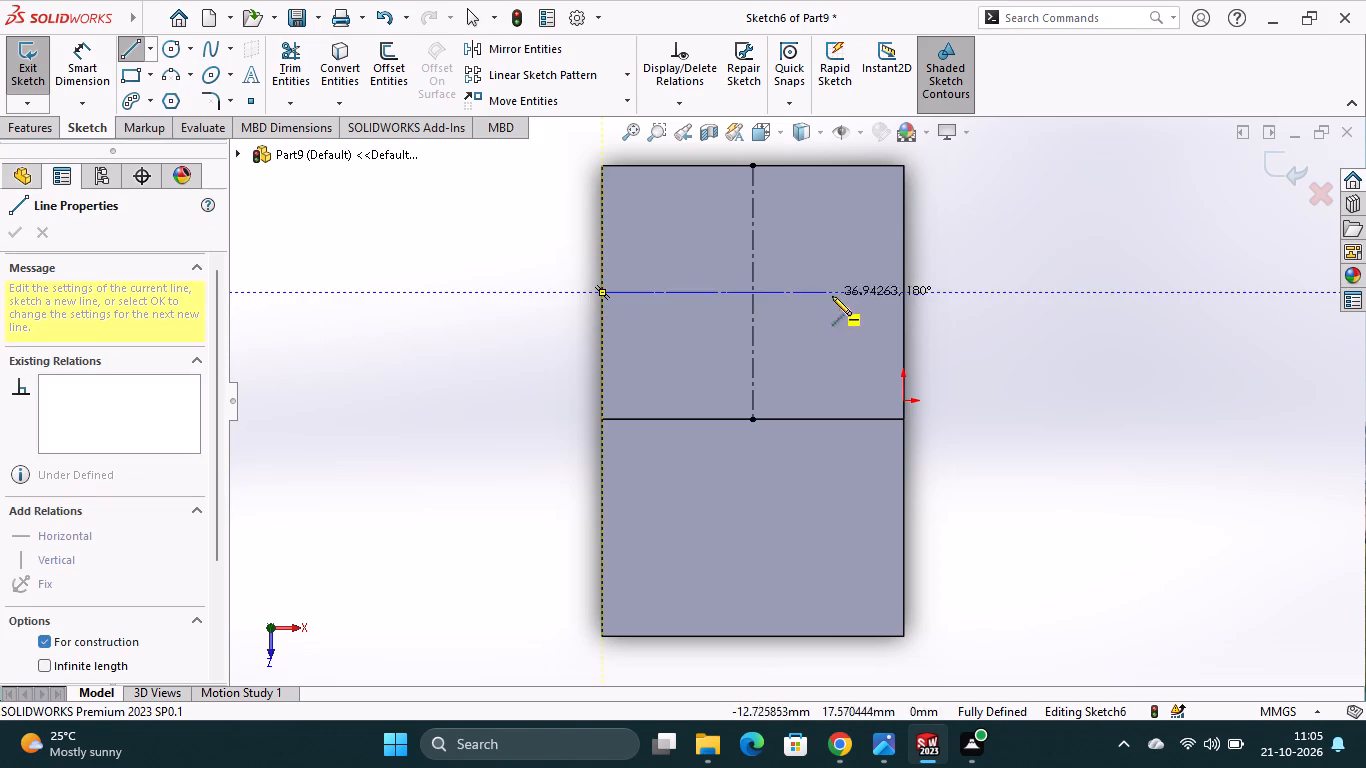
{"action": "left_click", "coordinate": [905, 295]}
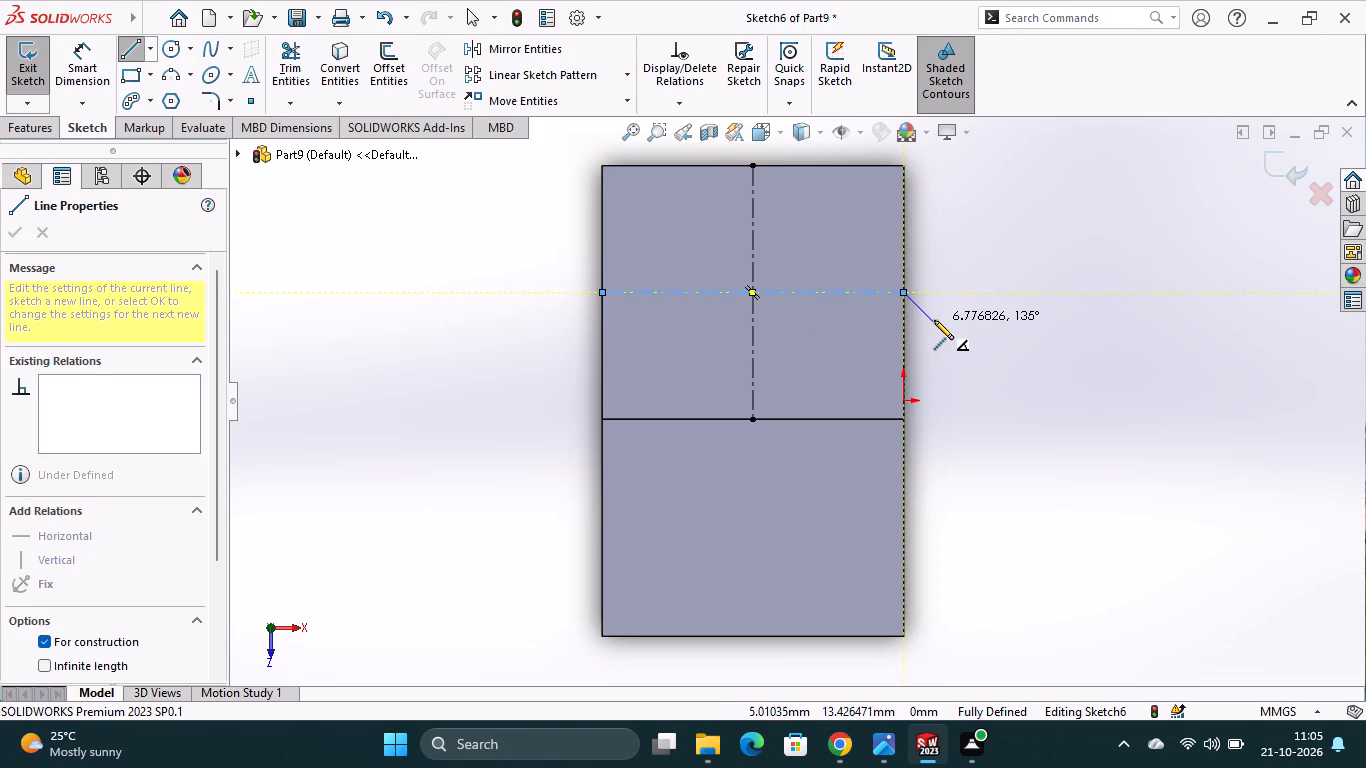
{"action": "key", "text": "Escape"}
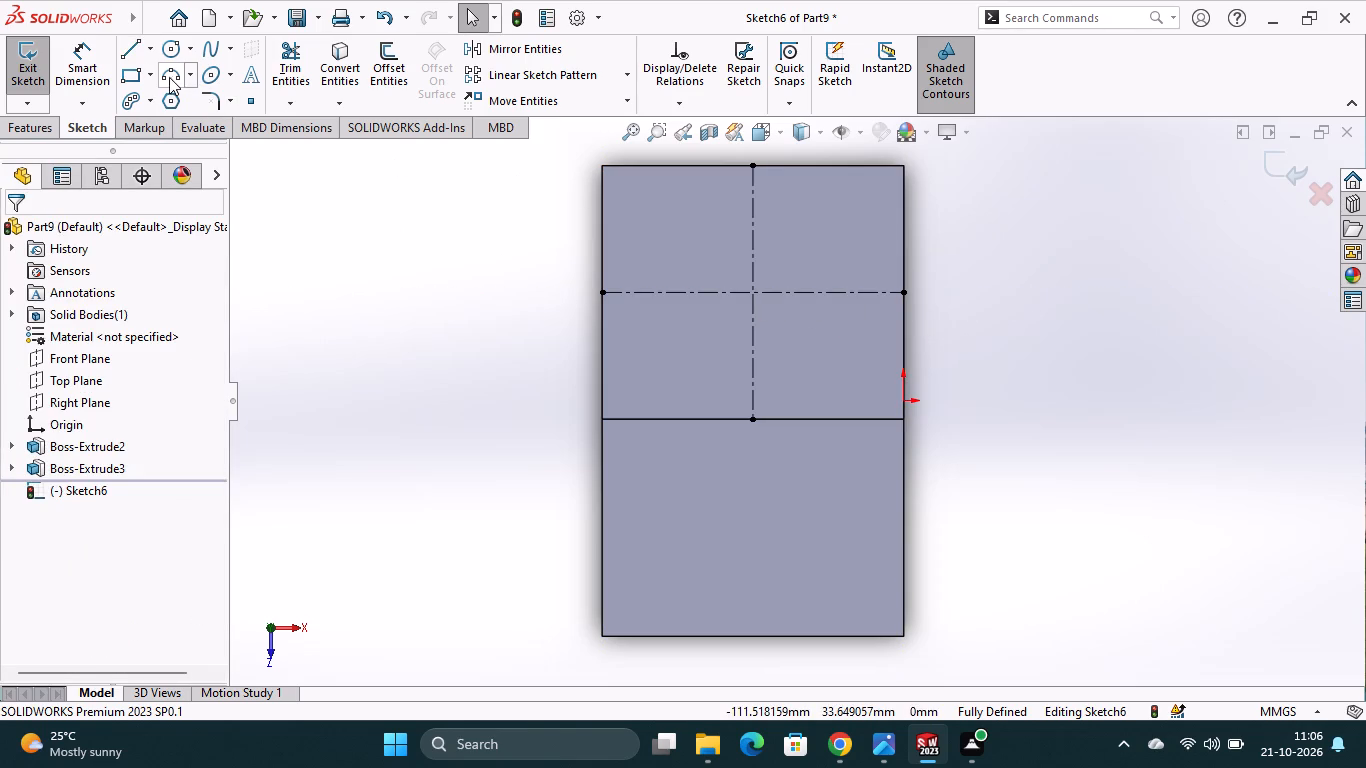
Sketch a center rectangle about 27 x 21 mm from the intersection of the two centerlines.
{"action": "left_click", "coordinate": [155, 77]}
{"action": "left_click", "coordinate": [164, 123]}
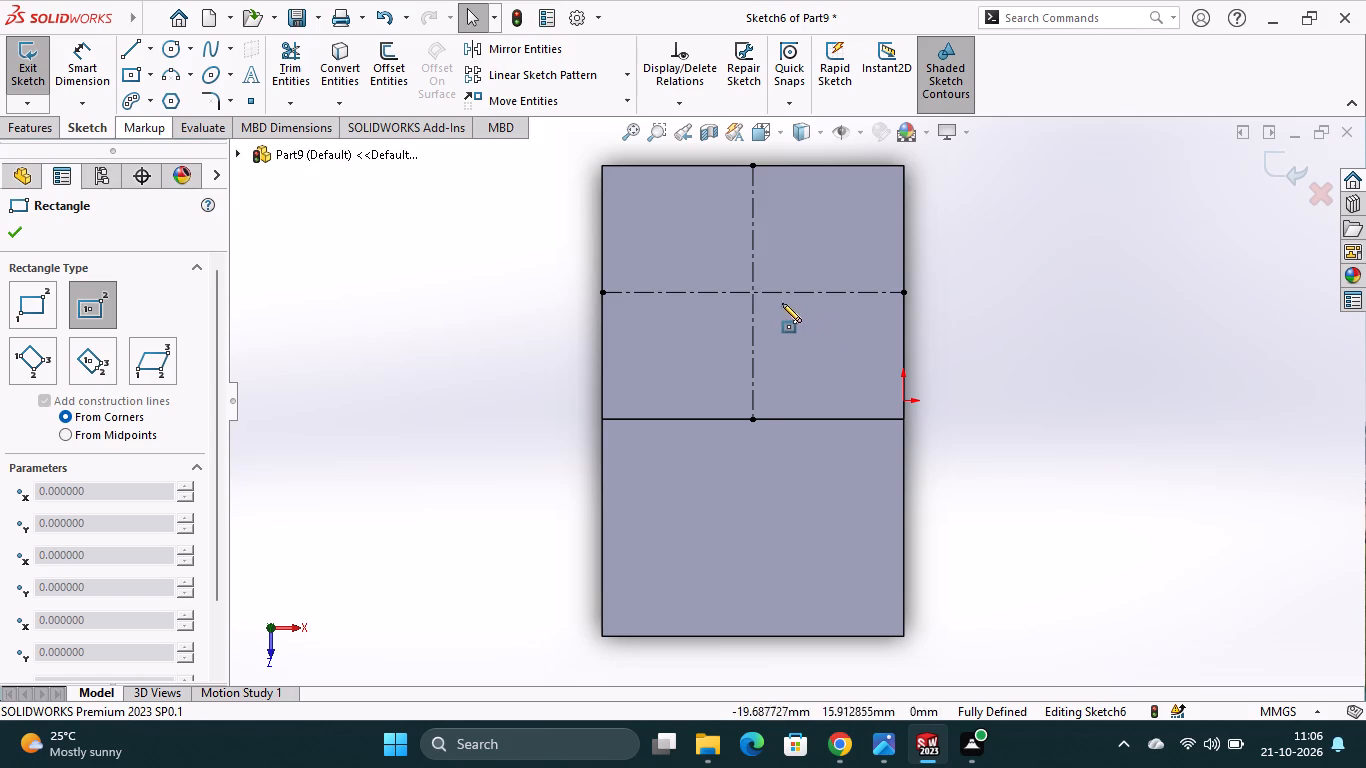
{"action": "left_click", "coordinate": [753, 291]}
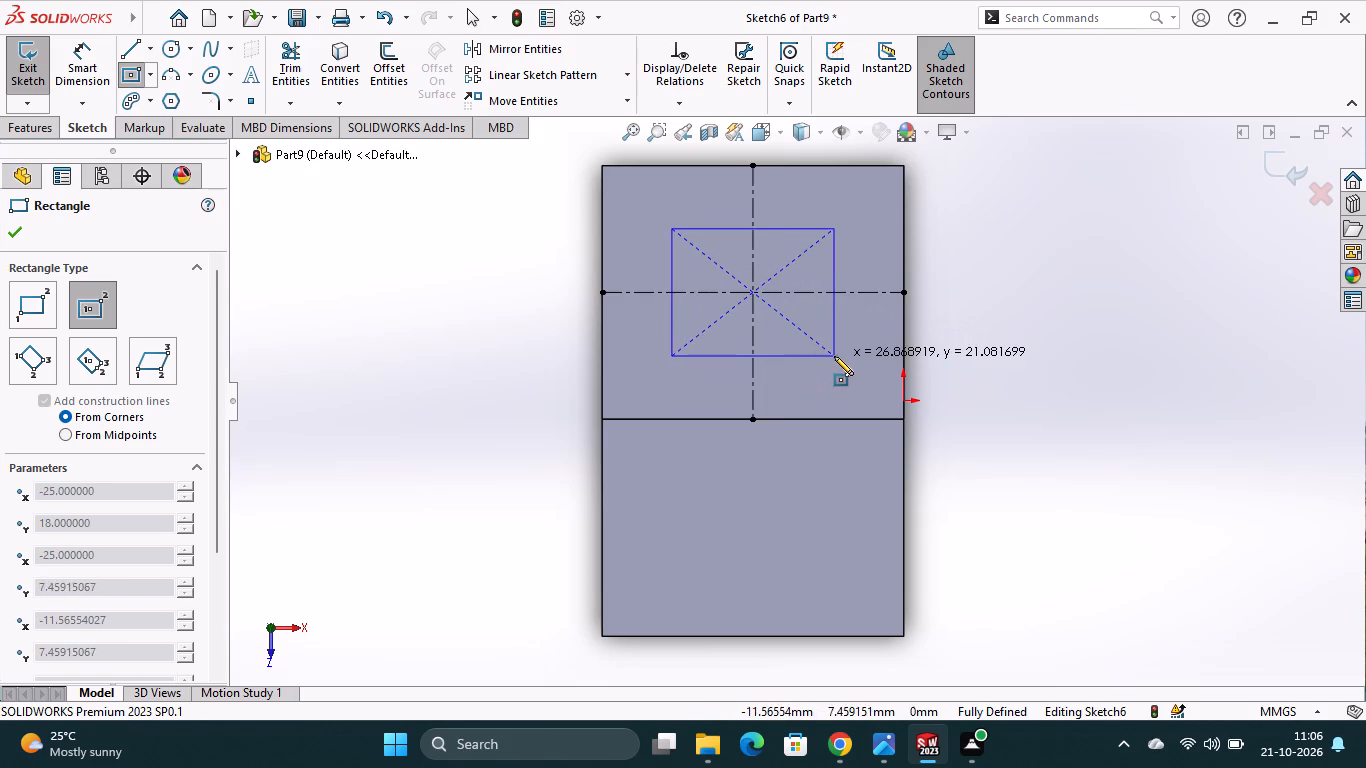
{"action": "left_click", "coordinate": [834, 356]}
{"action": "key", "text": "Escape"}
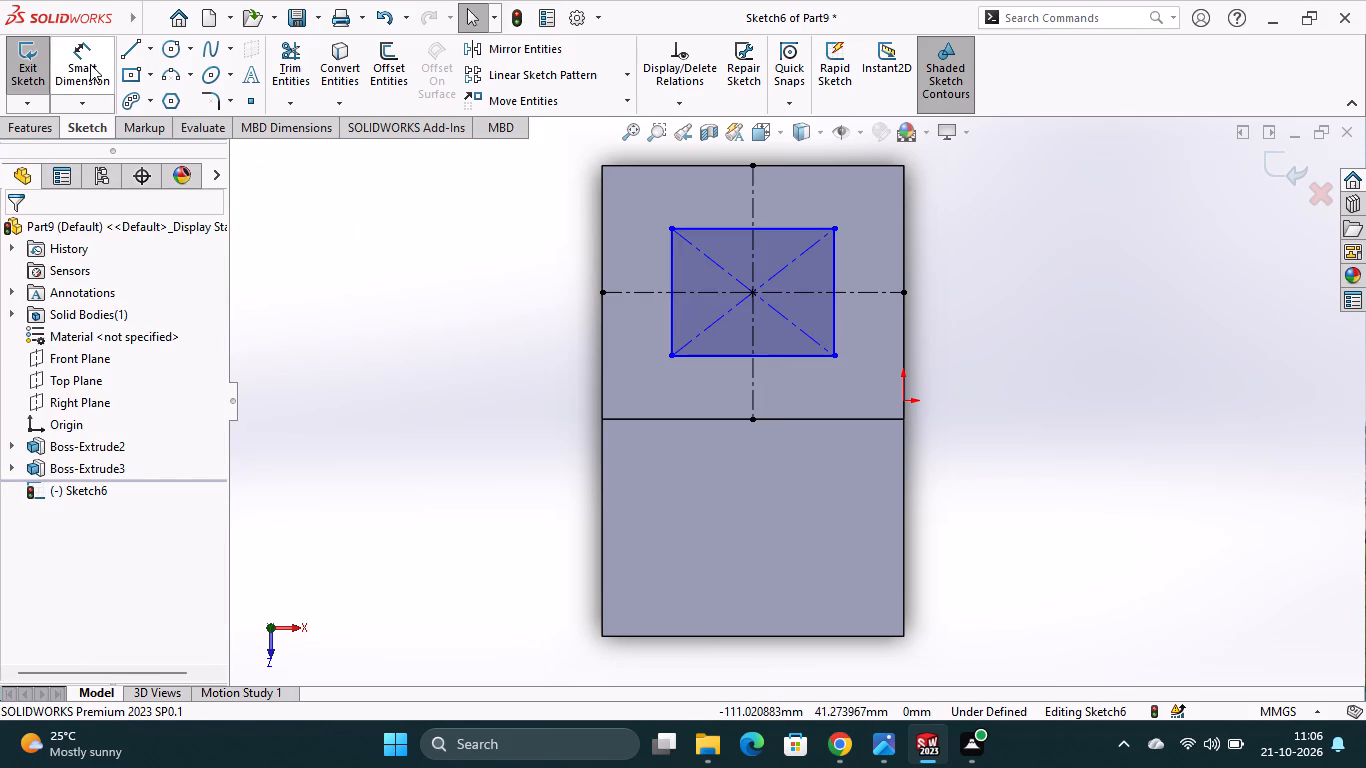
Dimension the center rectangle's horizontal edge to 30 mm.
{"action": "left_click", "coordinate": [90, 64]}
{"action": "left_click", "coordinate": [720, 355]}
{"action": "left_click", "coordinate": [716, 379]}
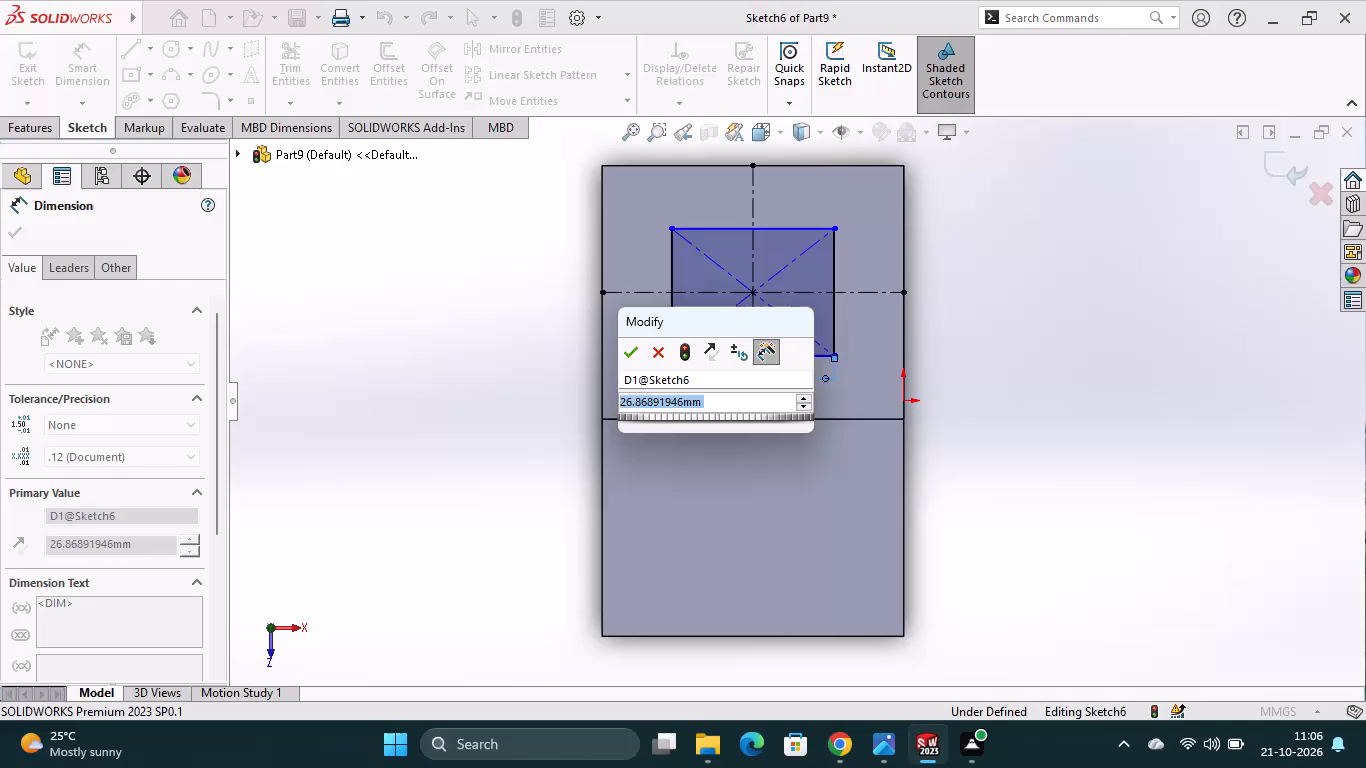
{"action": "type", "text": "30"}
{"action": "key", "text": "Return"}
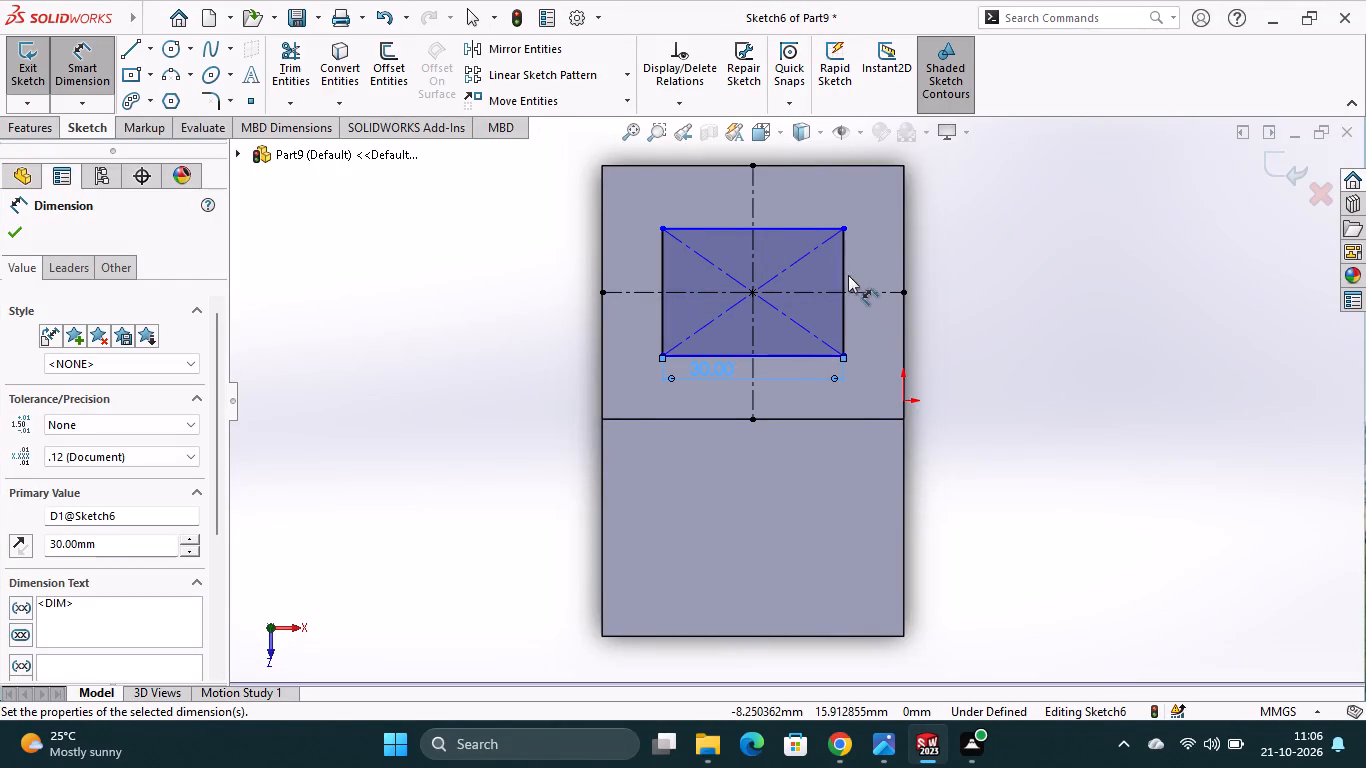
Dimension the center rectangle's vertical edge to 22 mm.
{"action": "left_click", "coordinate": [845, 268]}
{"action": "left_click", "coordinate": [877, 271]}
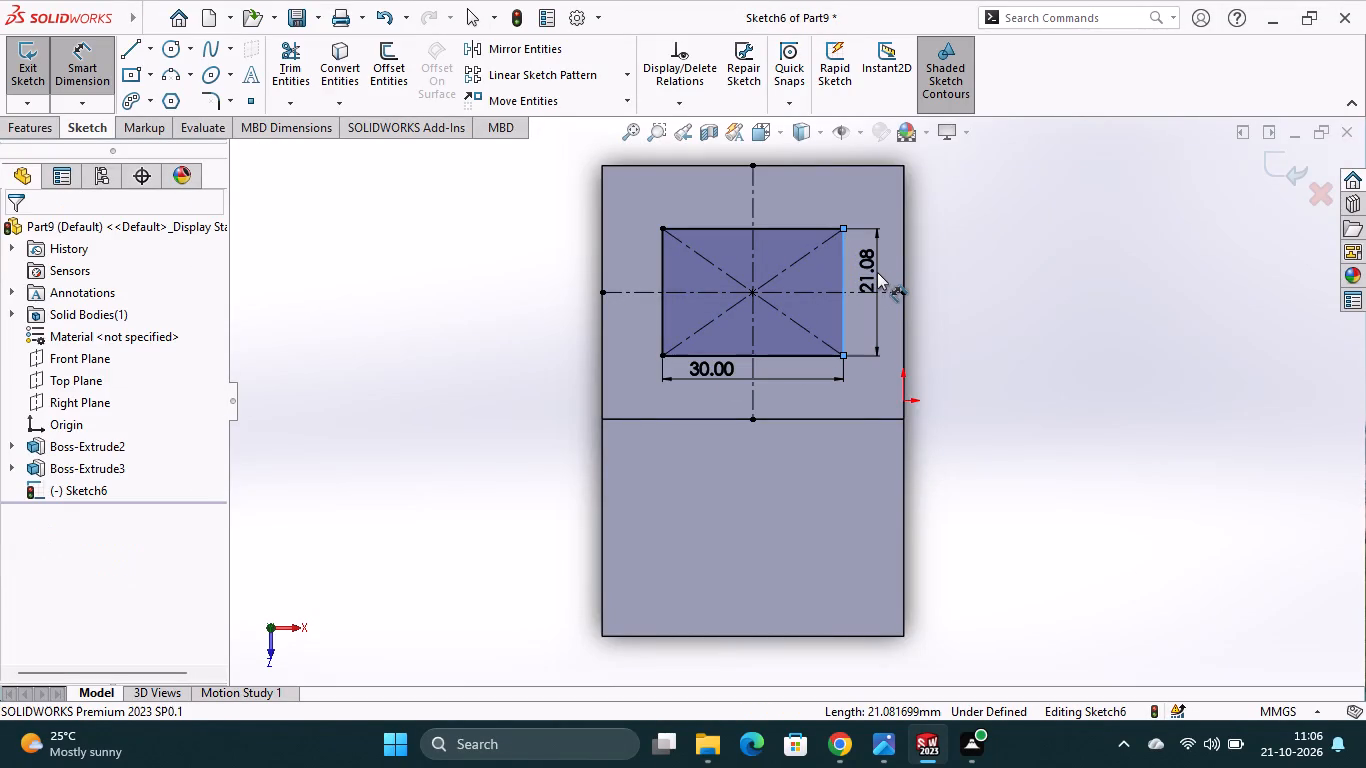
{"action": "key", "text": "2"}
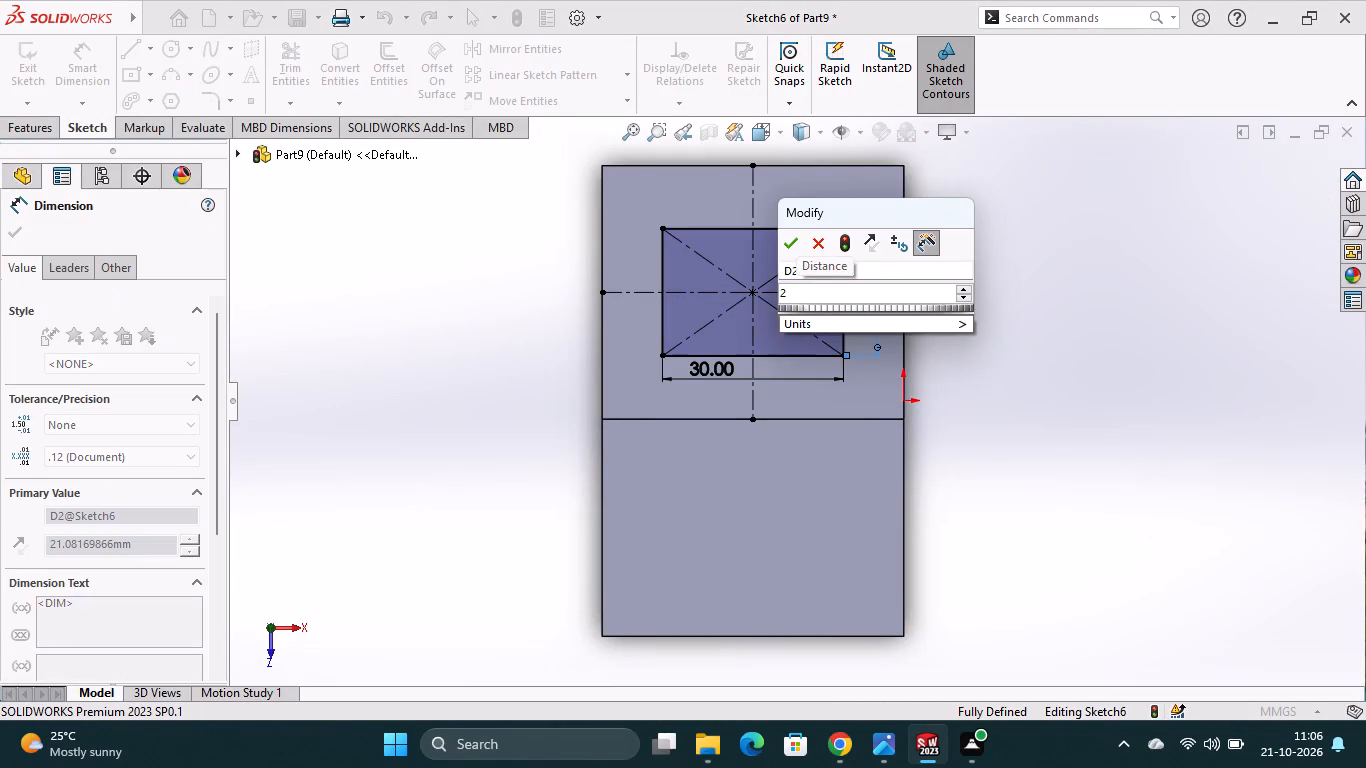
{"action": "key", "text": "0"}
{"action": "key", "text": "BackSpace"}
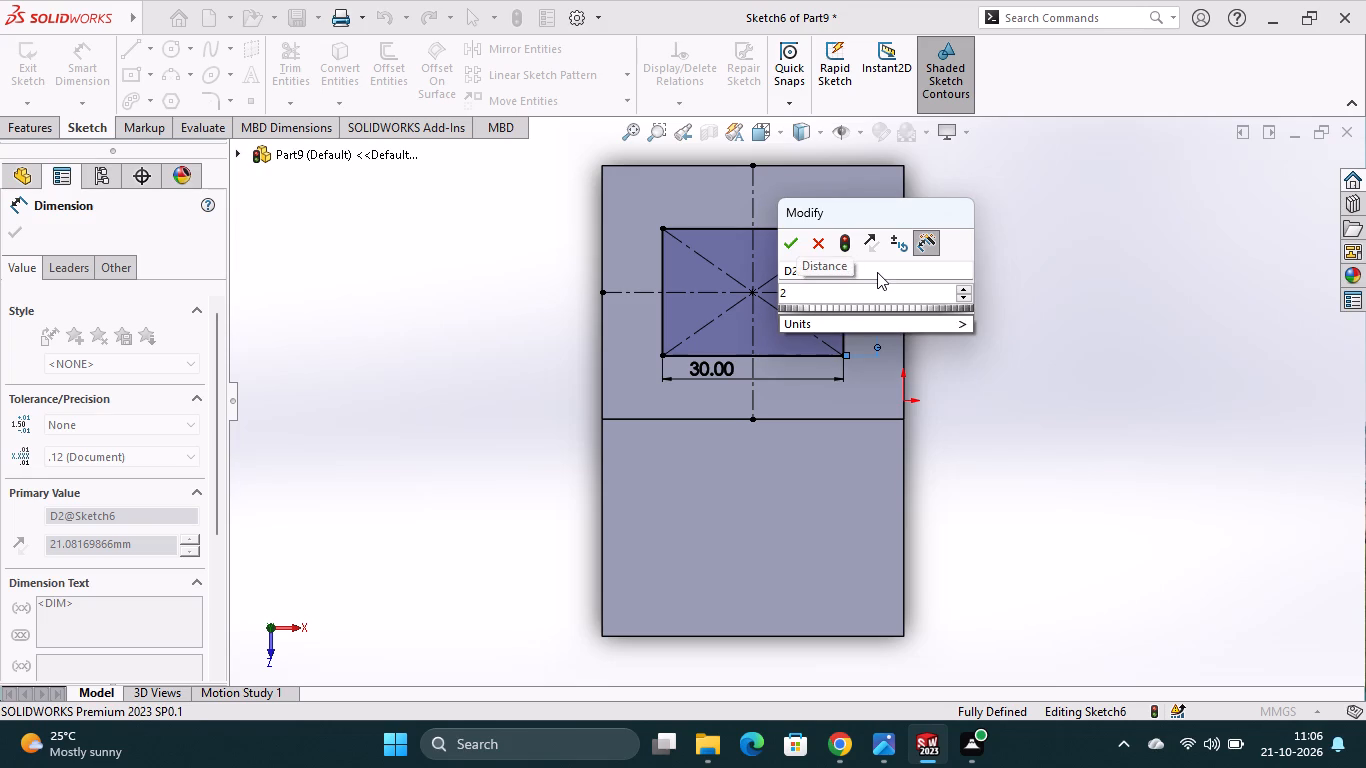
{"action": "key", "text": "2"}
{"action": "key", "text": "Return"}
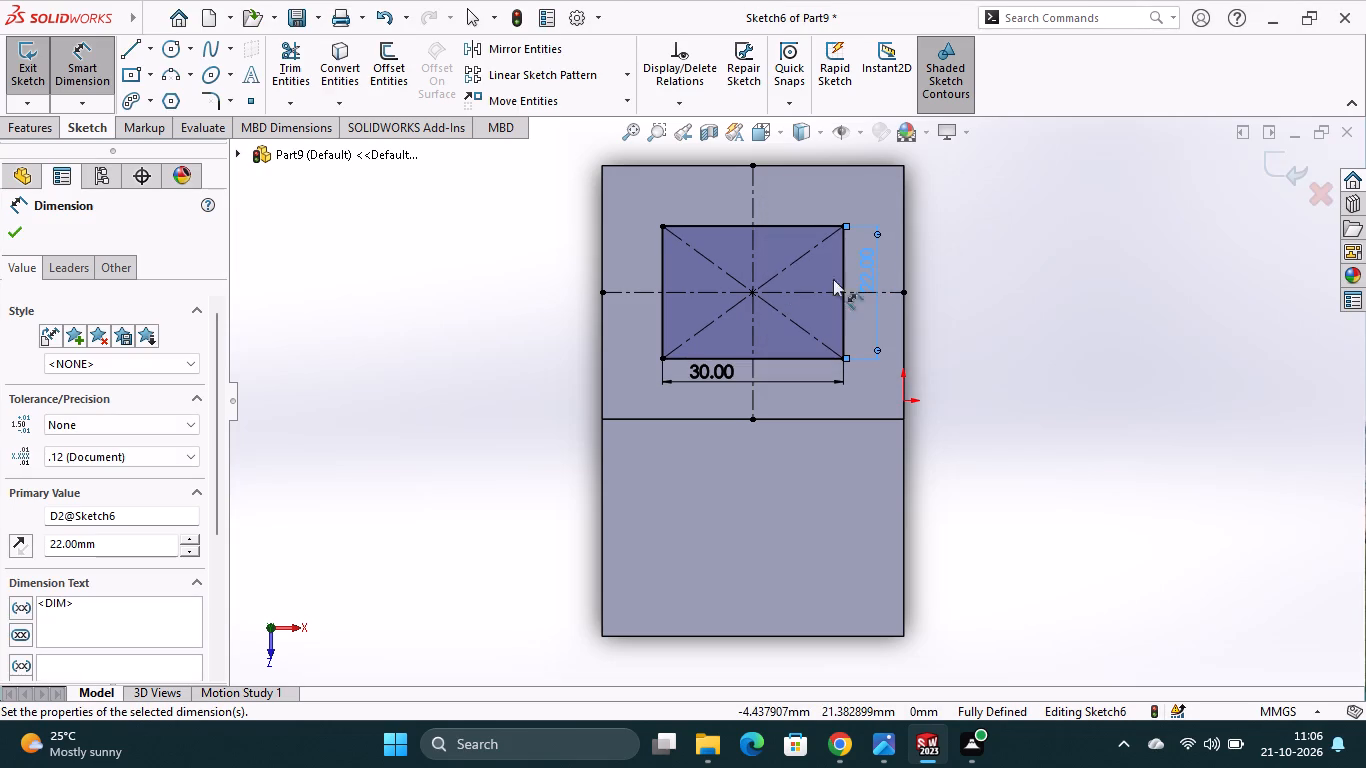
Cut the 30 x 22 mm rectangle 50 mm blind down through the upright and base with Extruded Cut.
{"action": "left_click", "coordinate": [27, 136]}
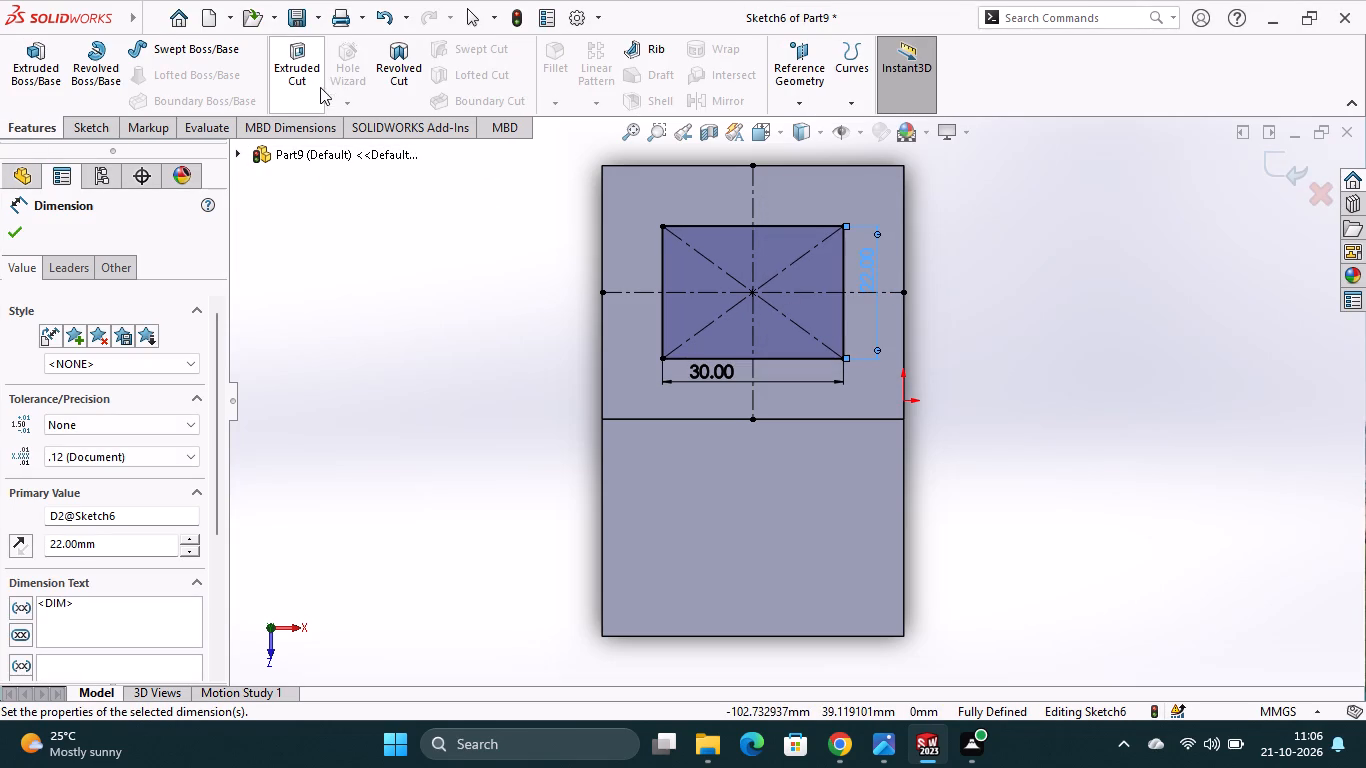
{"action": "left_click", "coordinate": [291, 88]}
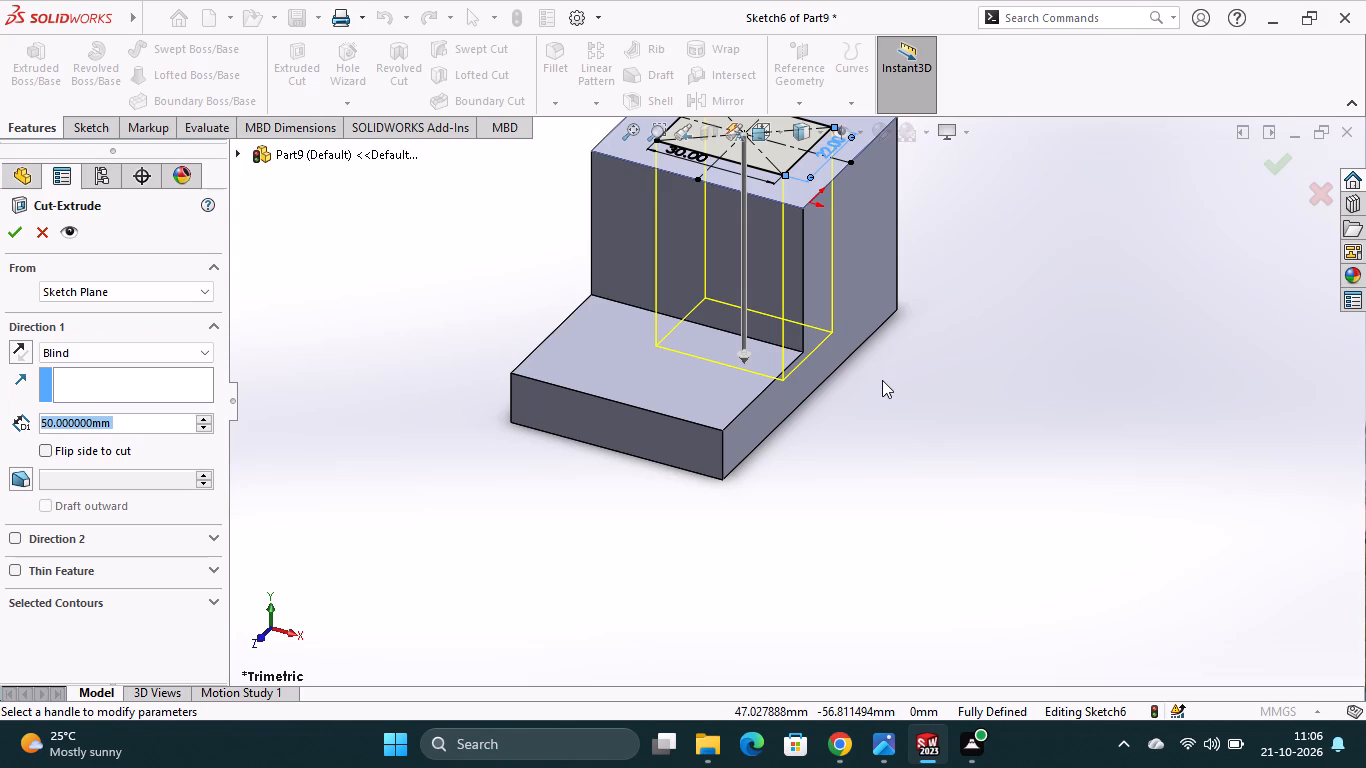
{"action": "scroll", "coordinate": [901, 456], "scroll_direction": "down", "scroll_amount": 1}
{"action": "middle_click_drag", "start_coordinate": [901, 456], "coordinate": [823, 372]}
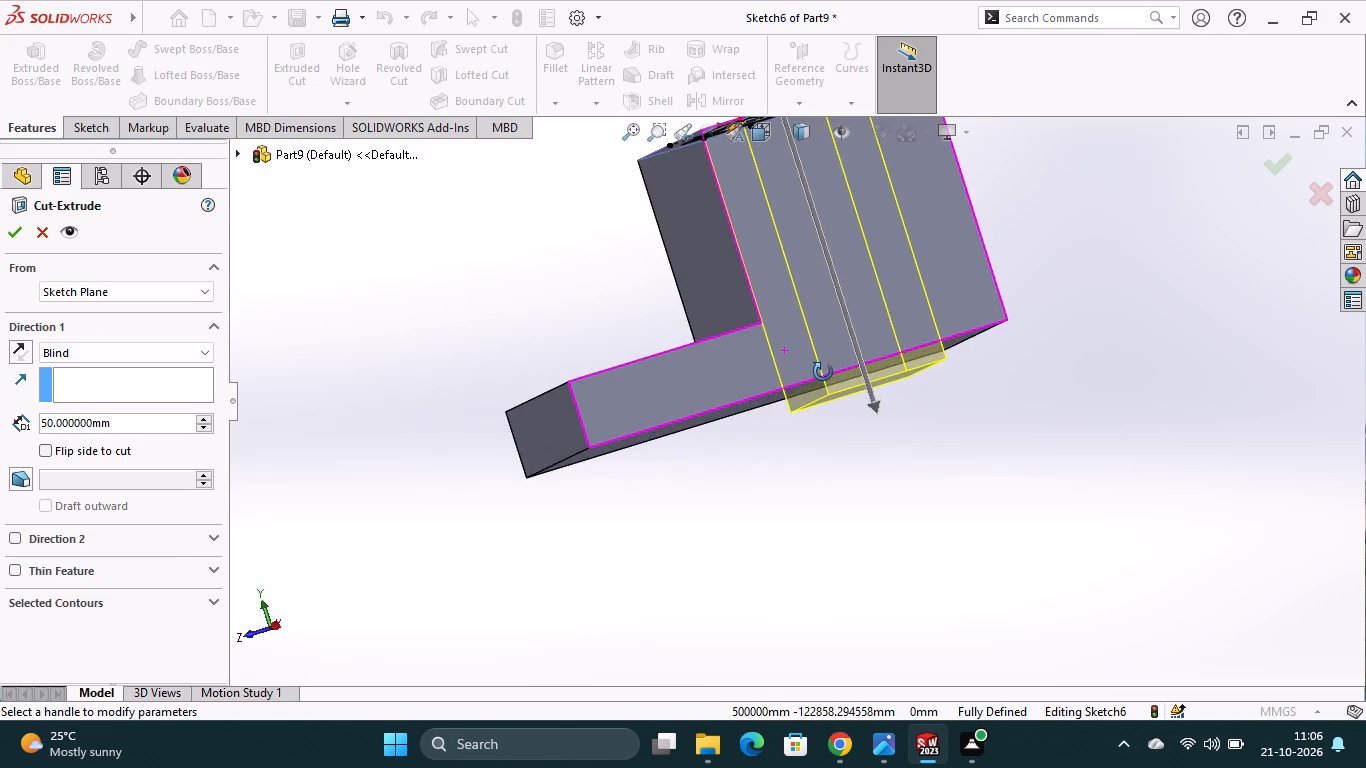
{"action": "middle_click_drag", "start_coordinate": [823, 372], "coordinate": [829, 389]}
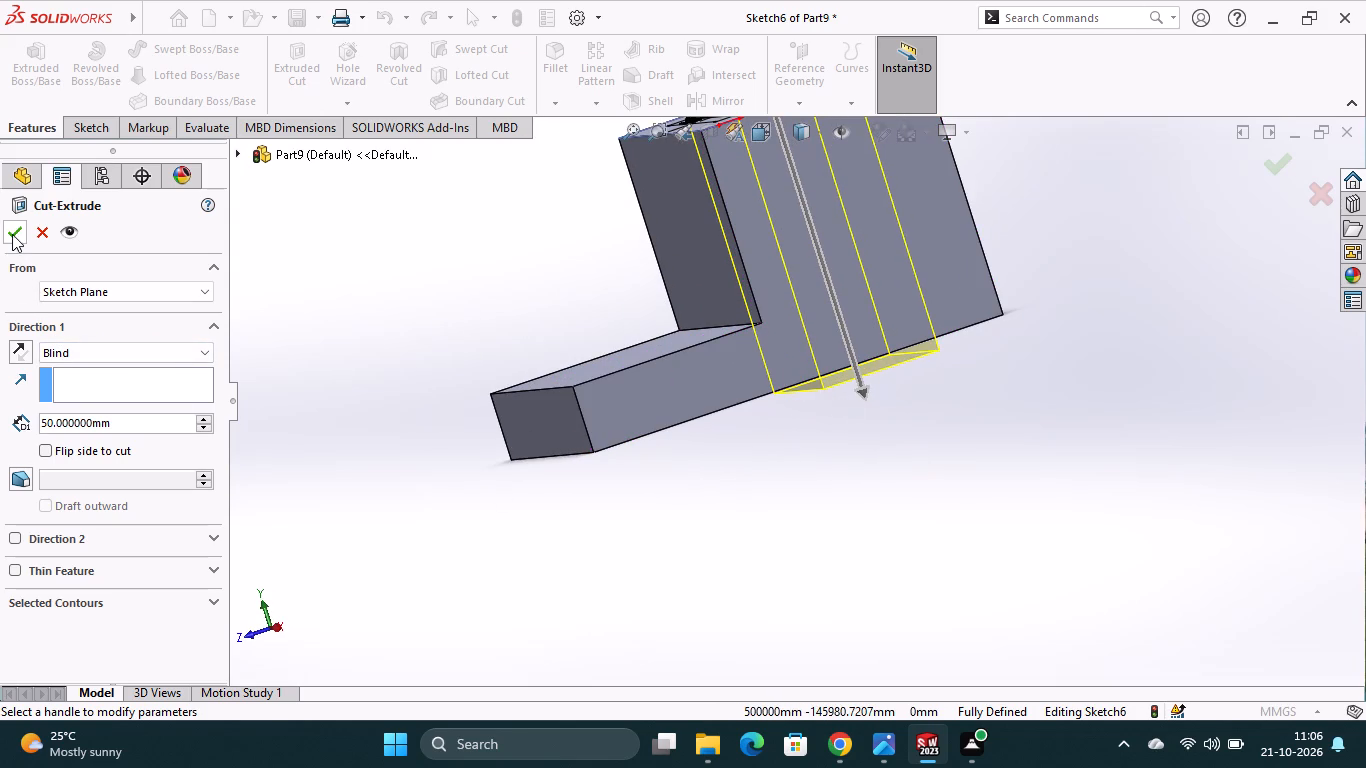
{"action": "left_click", "coordinate": [12, 234]}
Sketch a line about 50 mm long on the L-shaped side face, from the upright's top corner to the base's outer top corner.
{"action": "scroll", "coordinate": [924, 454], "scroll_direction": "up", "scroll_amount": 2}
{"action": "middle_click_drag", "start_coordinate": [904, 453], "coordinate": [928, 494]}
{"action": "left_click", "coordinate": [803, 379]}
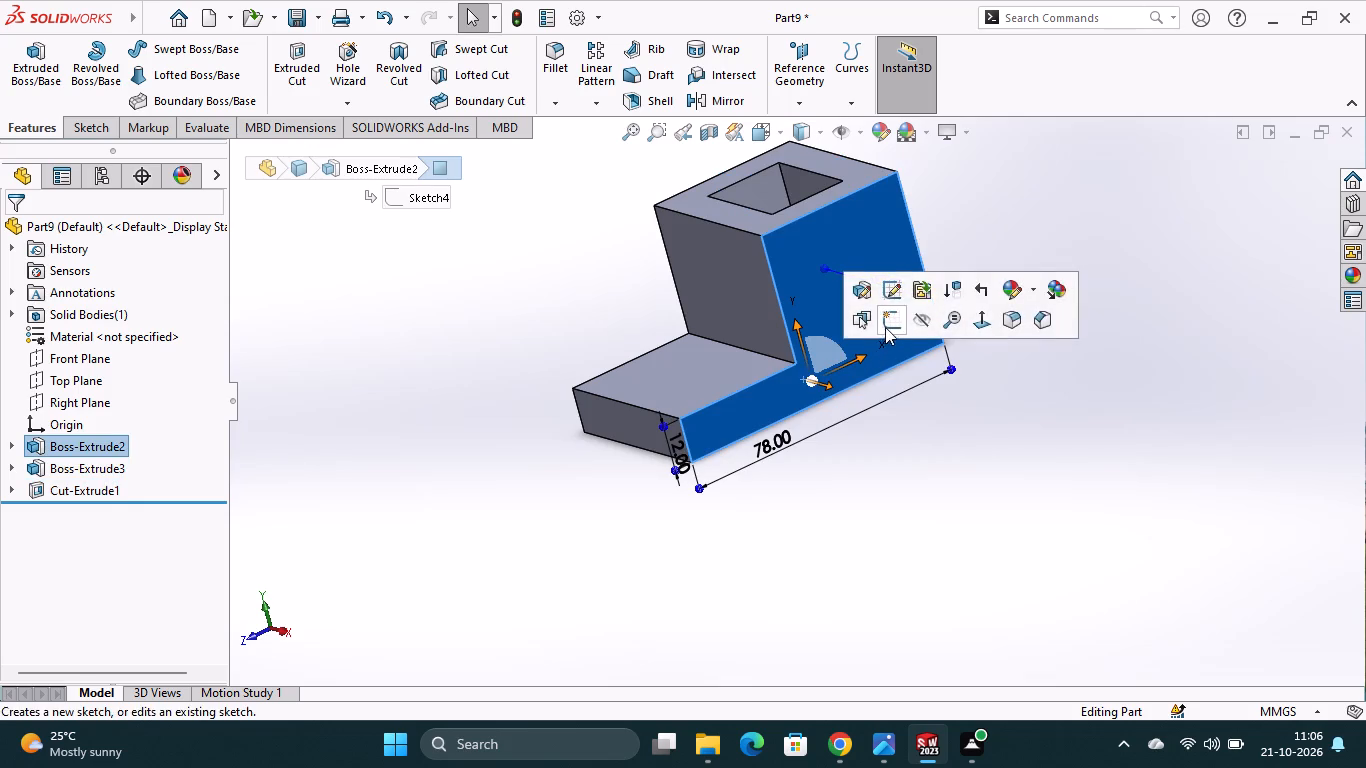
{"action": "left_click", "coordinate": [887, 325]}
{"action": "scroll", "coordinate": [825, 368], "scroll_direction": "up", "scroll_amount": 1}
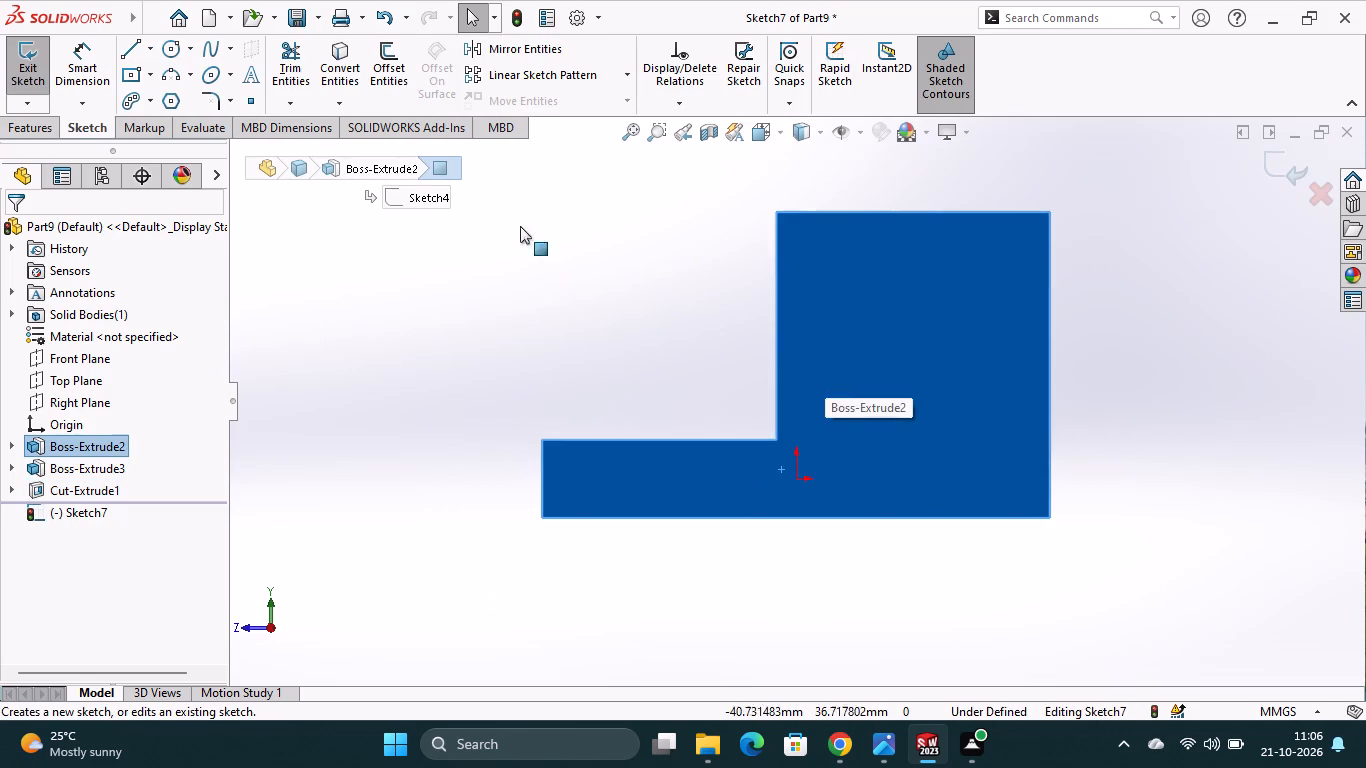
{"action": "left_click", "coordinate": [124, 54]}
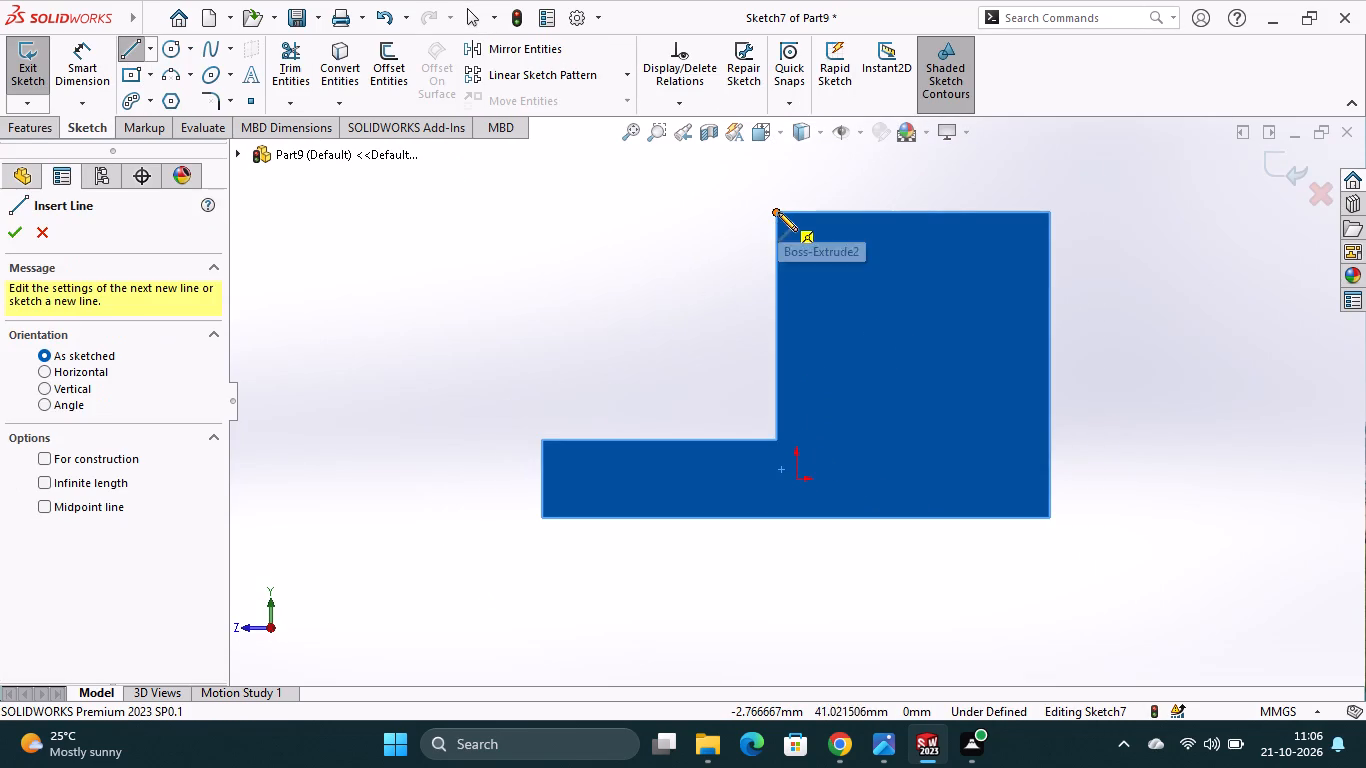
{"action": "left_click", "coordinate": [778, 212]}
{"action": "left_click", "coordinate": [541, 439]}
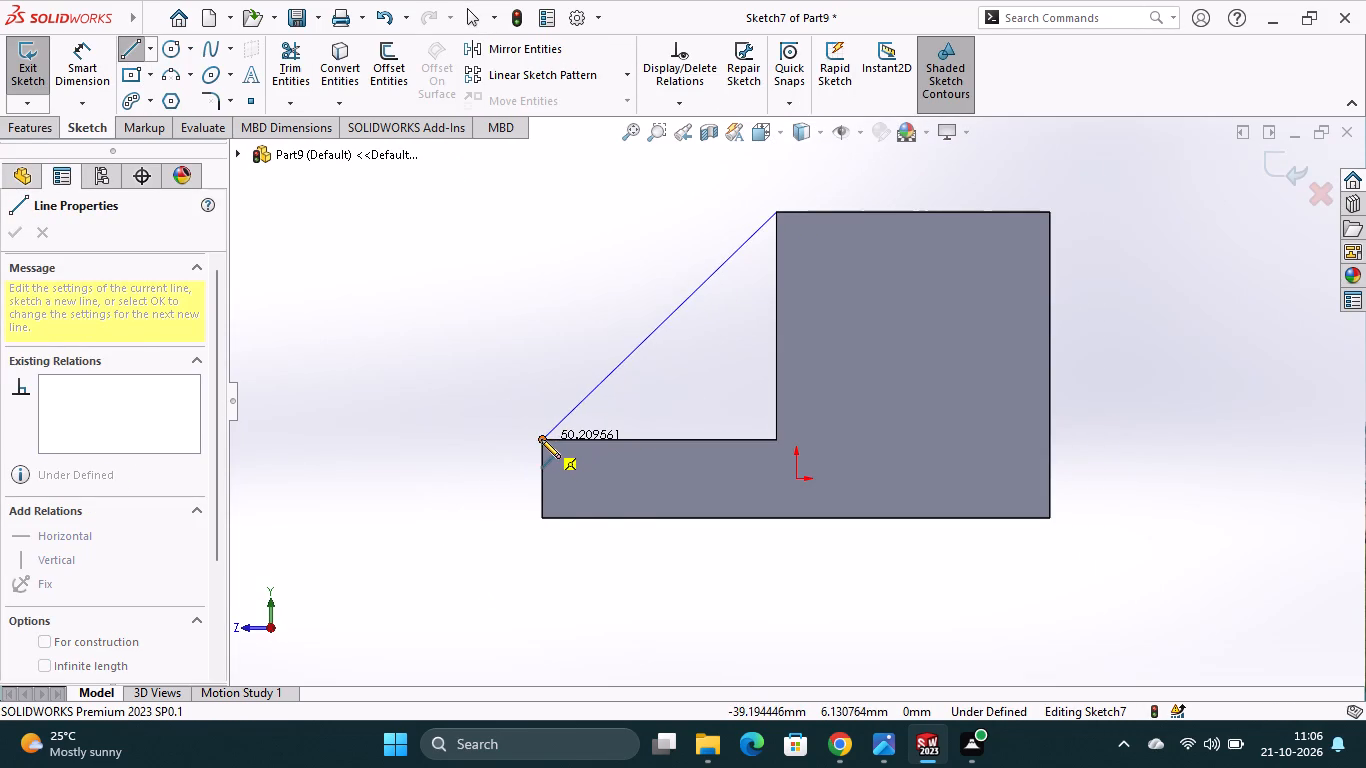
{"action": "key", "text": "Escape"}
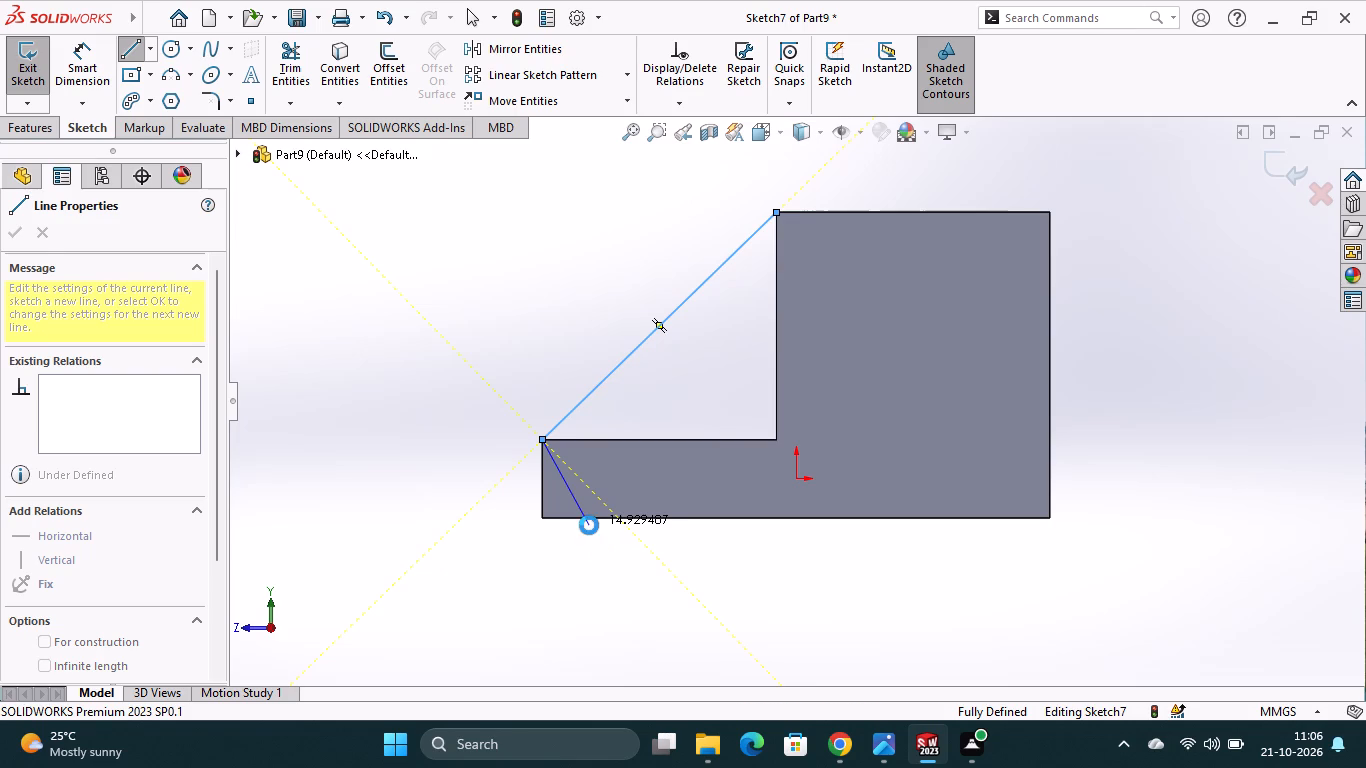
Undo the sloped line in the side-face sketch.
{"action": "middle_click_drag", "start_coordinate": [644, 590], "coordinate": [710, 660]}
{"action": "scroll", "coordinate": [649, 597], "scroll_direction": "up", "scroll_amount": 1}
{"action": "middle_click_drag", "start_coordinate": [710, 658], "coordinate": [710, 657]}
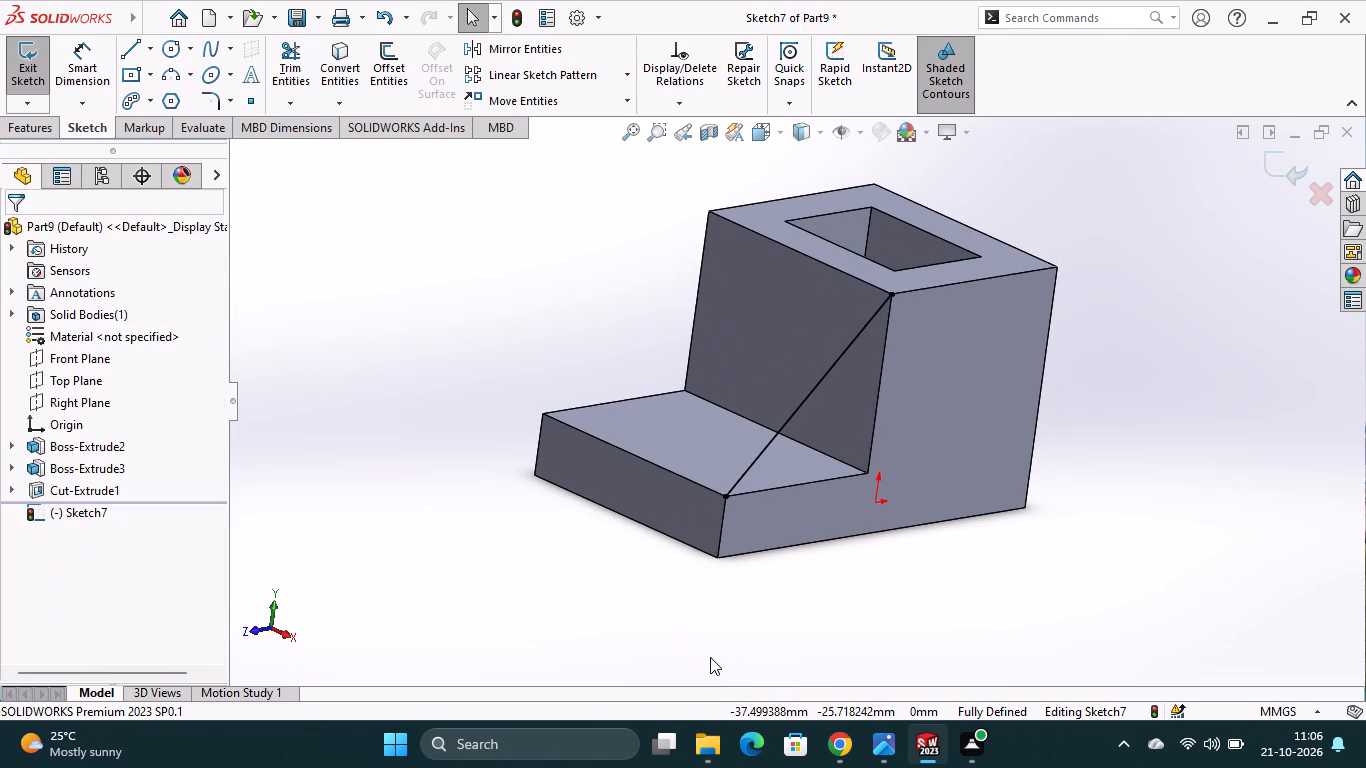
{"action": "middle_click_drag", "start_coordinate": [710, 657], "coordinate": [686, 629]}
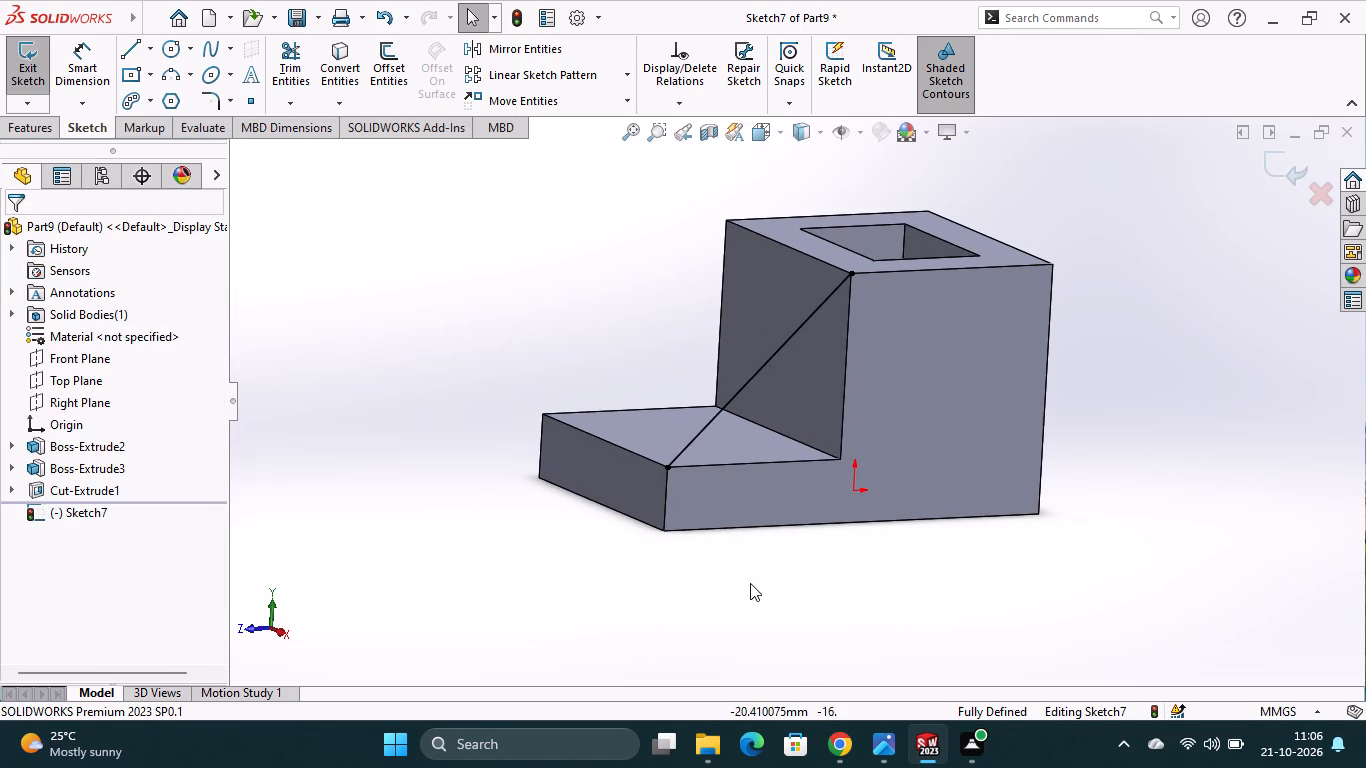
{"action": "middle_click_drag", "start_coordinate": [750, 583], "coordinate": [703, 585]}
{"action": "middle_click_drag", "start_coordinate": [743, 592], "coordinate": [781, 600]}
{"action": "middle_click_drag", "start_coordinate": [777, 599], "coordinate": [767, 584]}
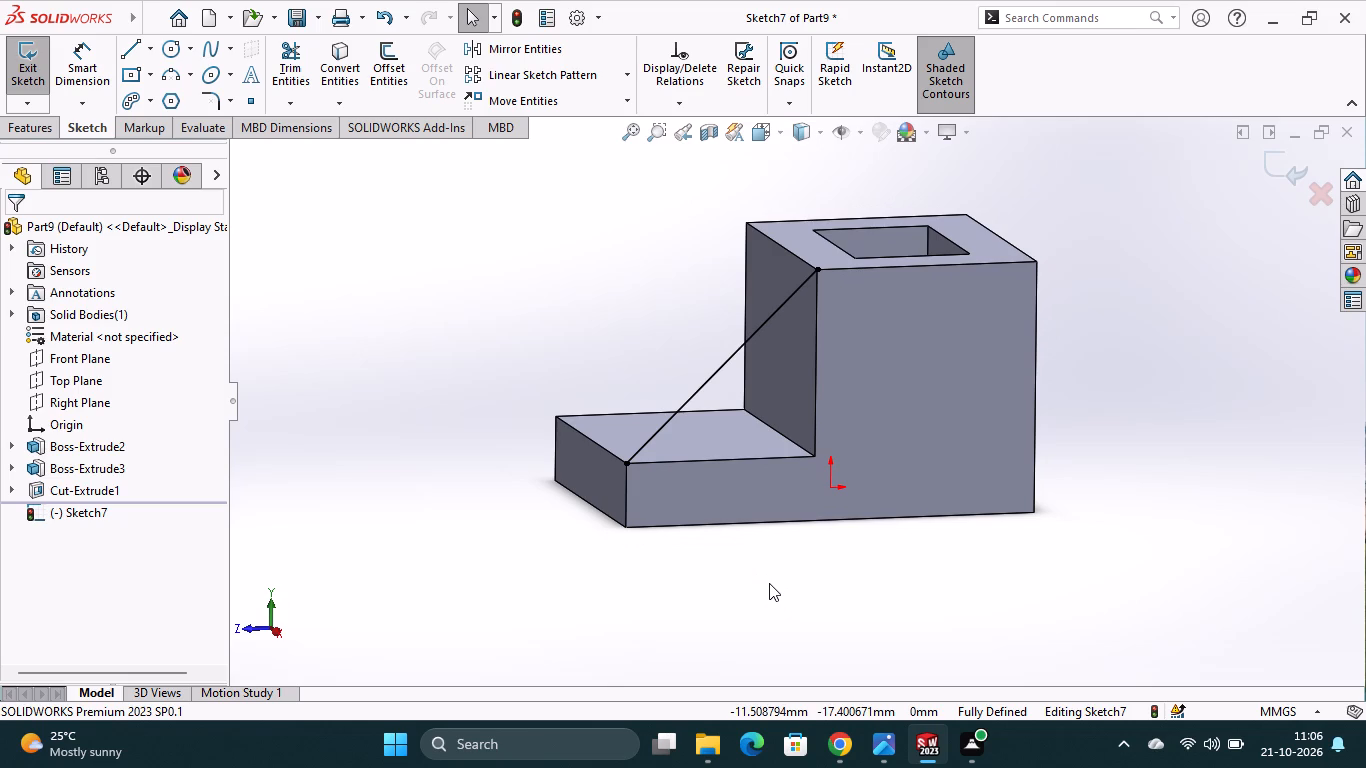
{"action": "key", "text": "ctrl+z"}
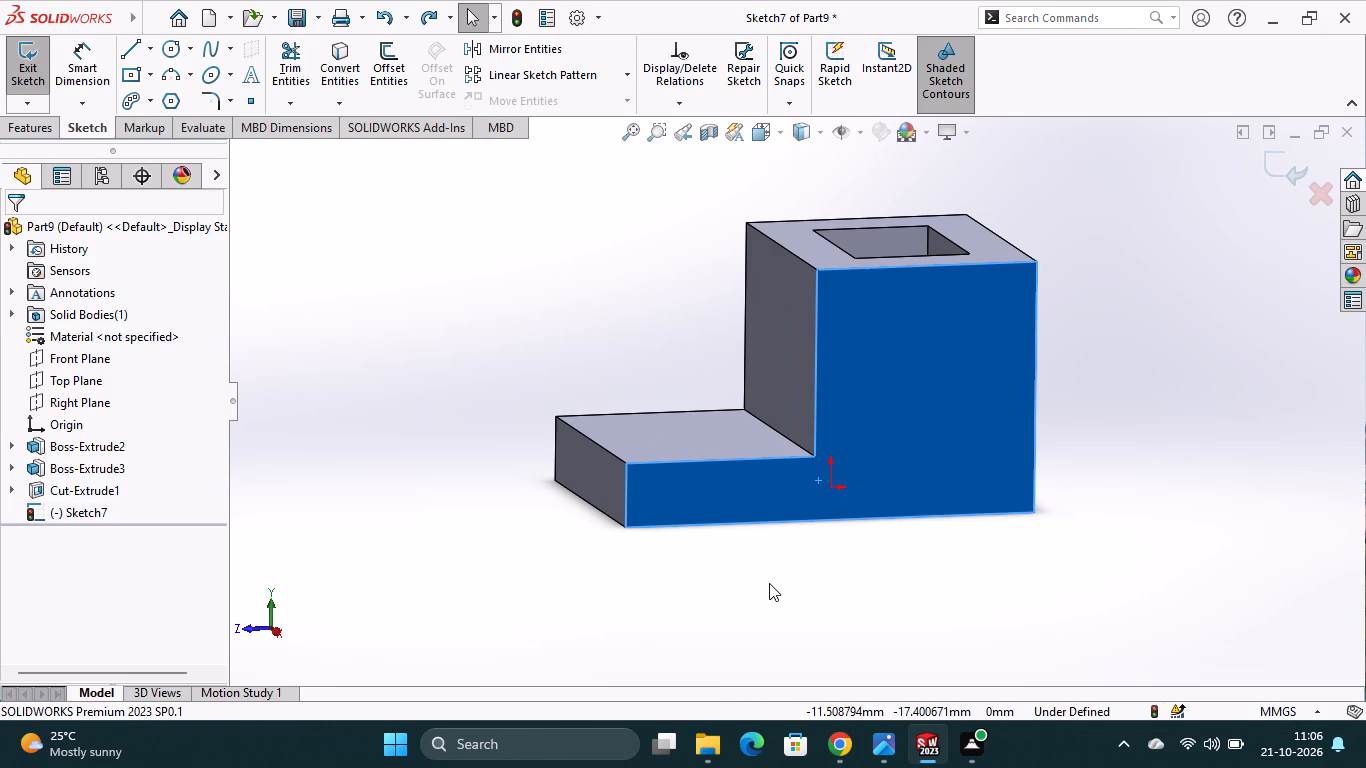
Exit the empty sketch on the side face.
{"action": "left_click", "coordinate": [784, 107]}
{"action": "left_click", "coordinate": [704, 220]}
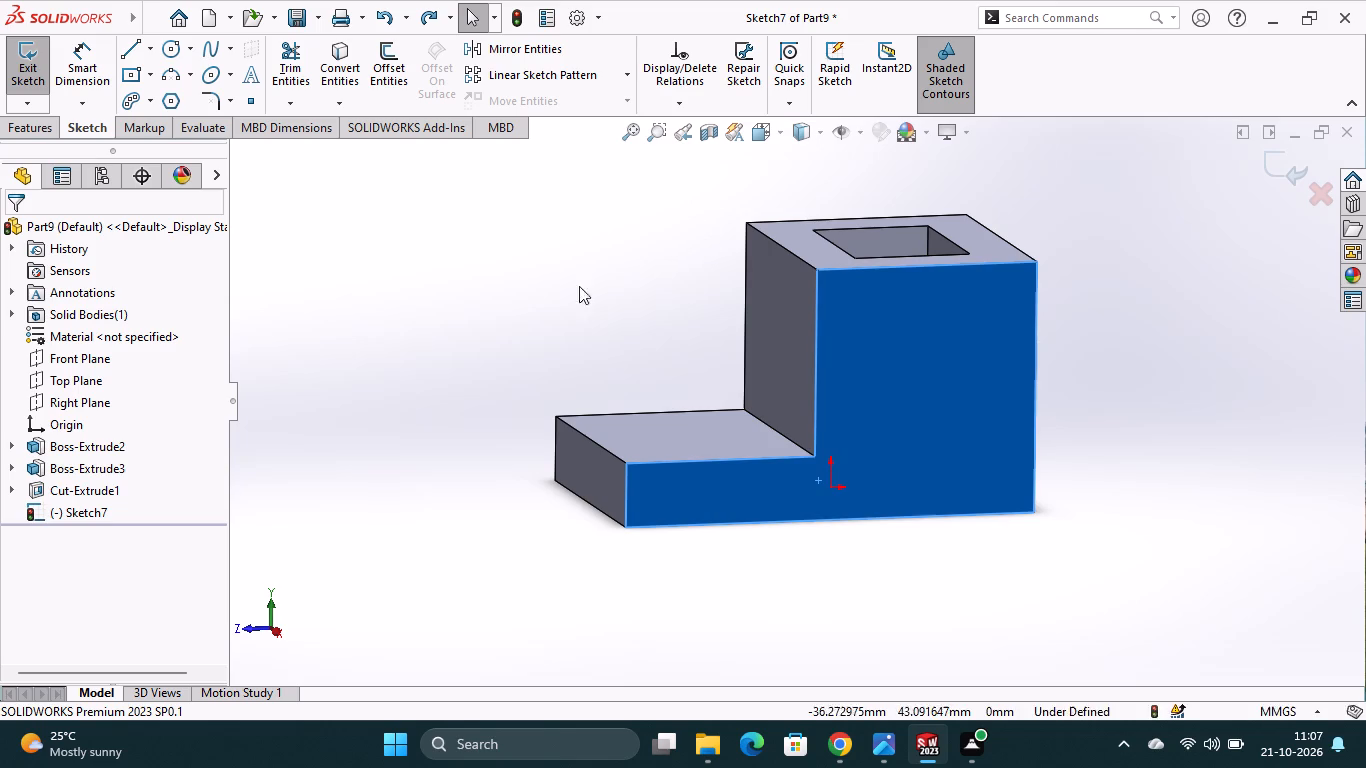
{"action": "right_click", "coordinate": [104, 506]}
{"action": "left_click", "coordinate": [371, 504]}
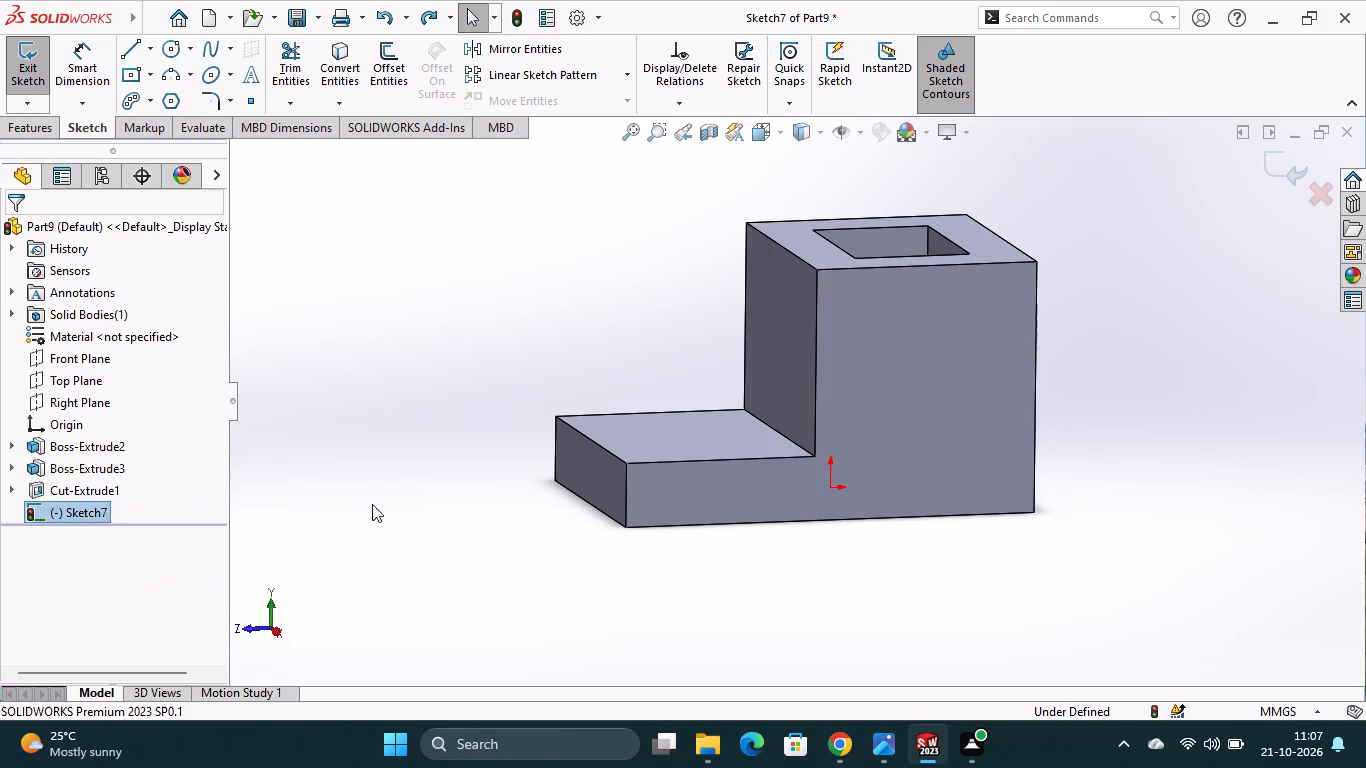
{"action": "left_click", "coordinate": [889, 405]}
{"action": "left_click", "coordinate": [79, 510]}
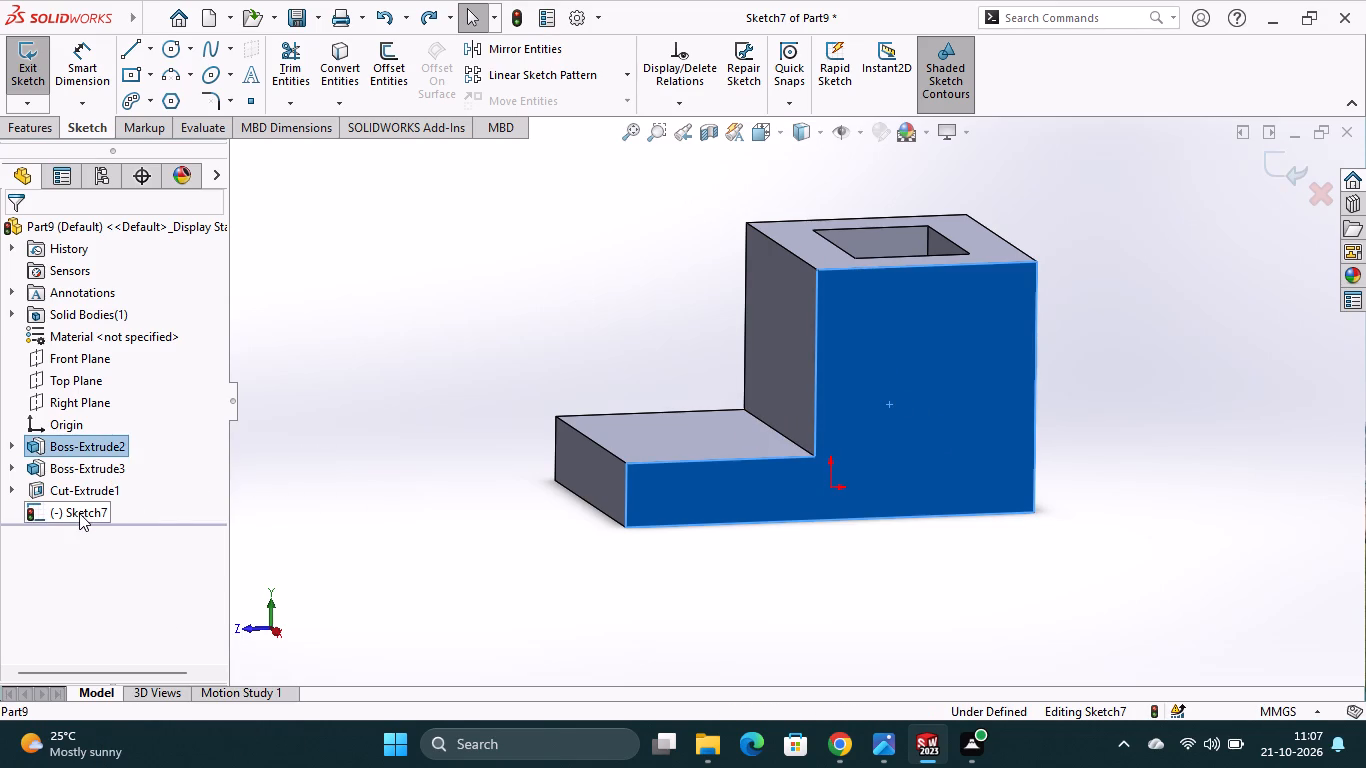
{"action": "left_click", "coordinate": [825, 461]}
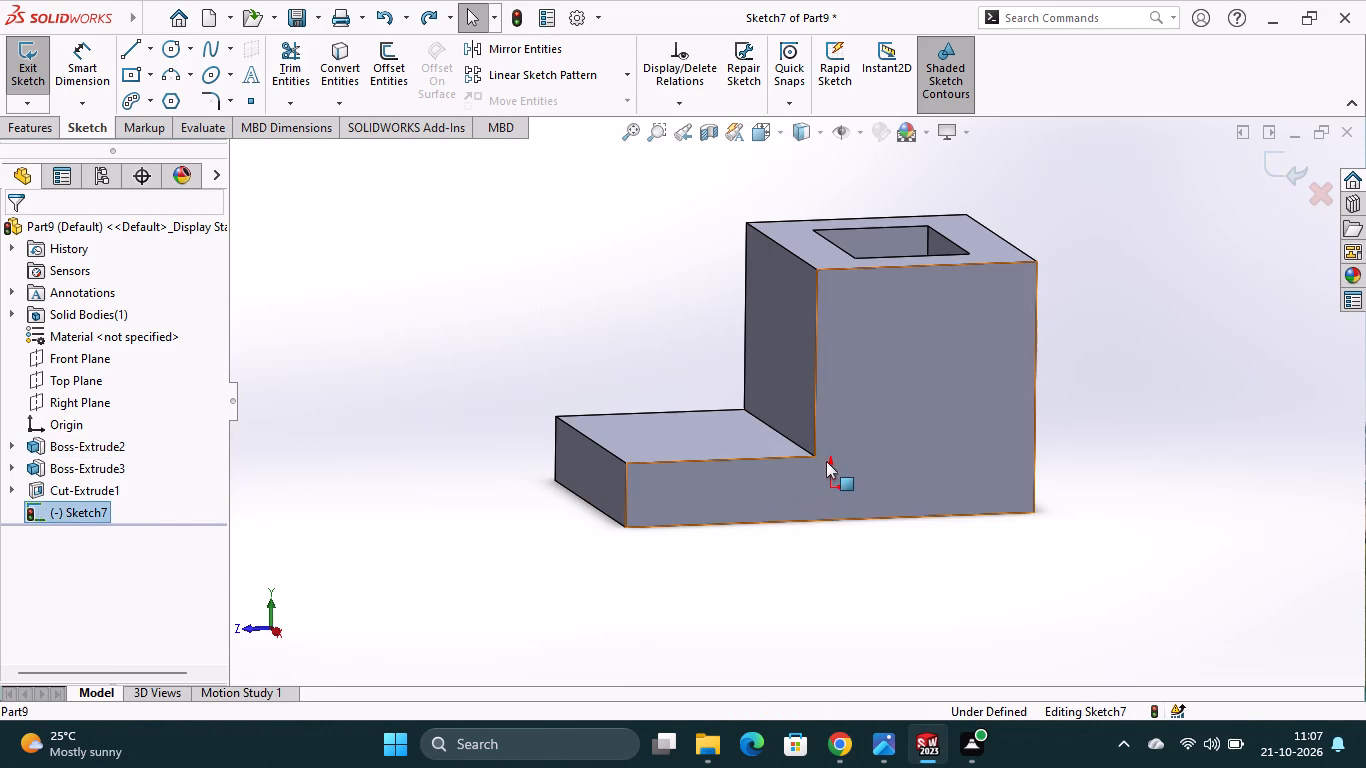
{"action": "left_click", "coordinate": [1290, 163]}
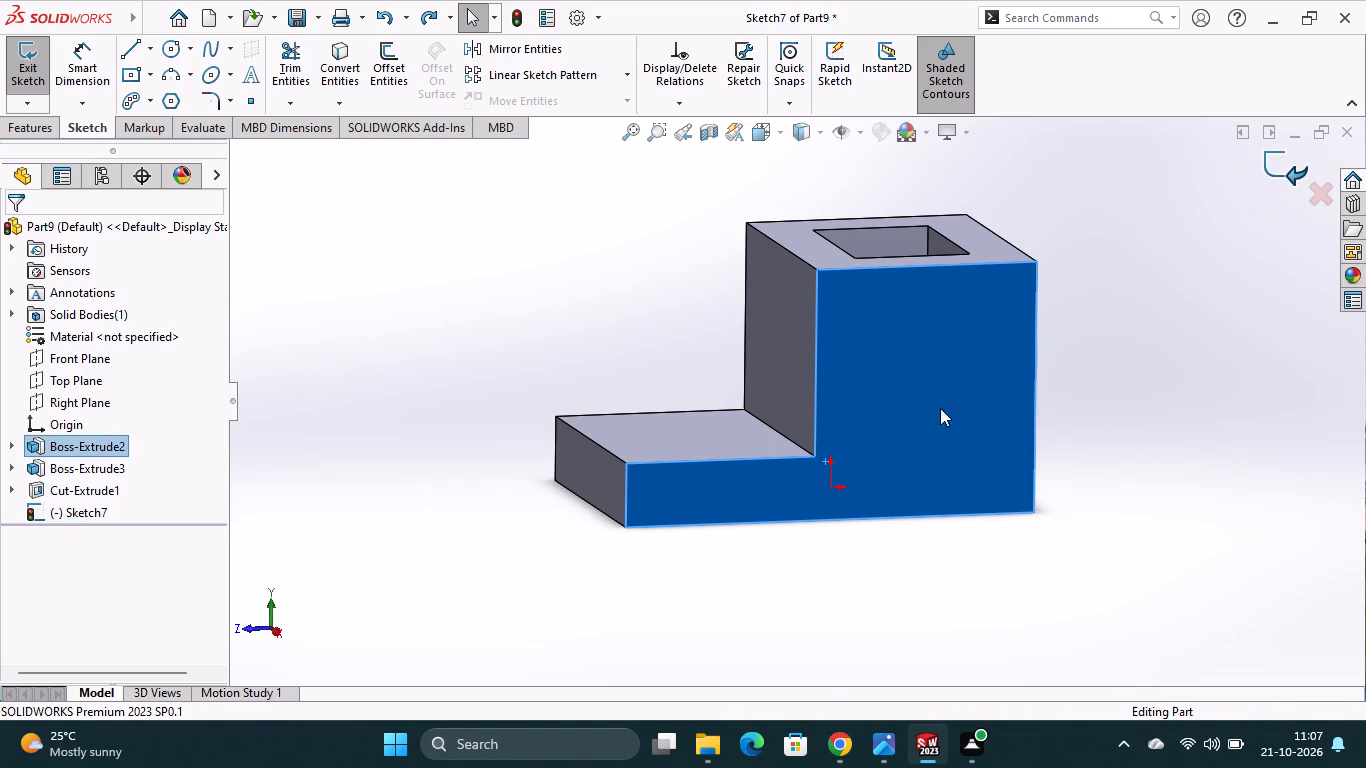
Start a new sketch on the L-shaped side face and draw a vertical centerline through the upright, about 21 mm from its outer edge.
{"action": "right_click", "coordinate": [927, 451]}
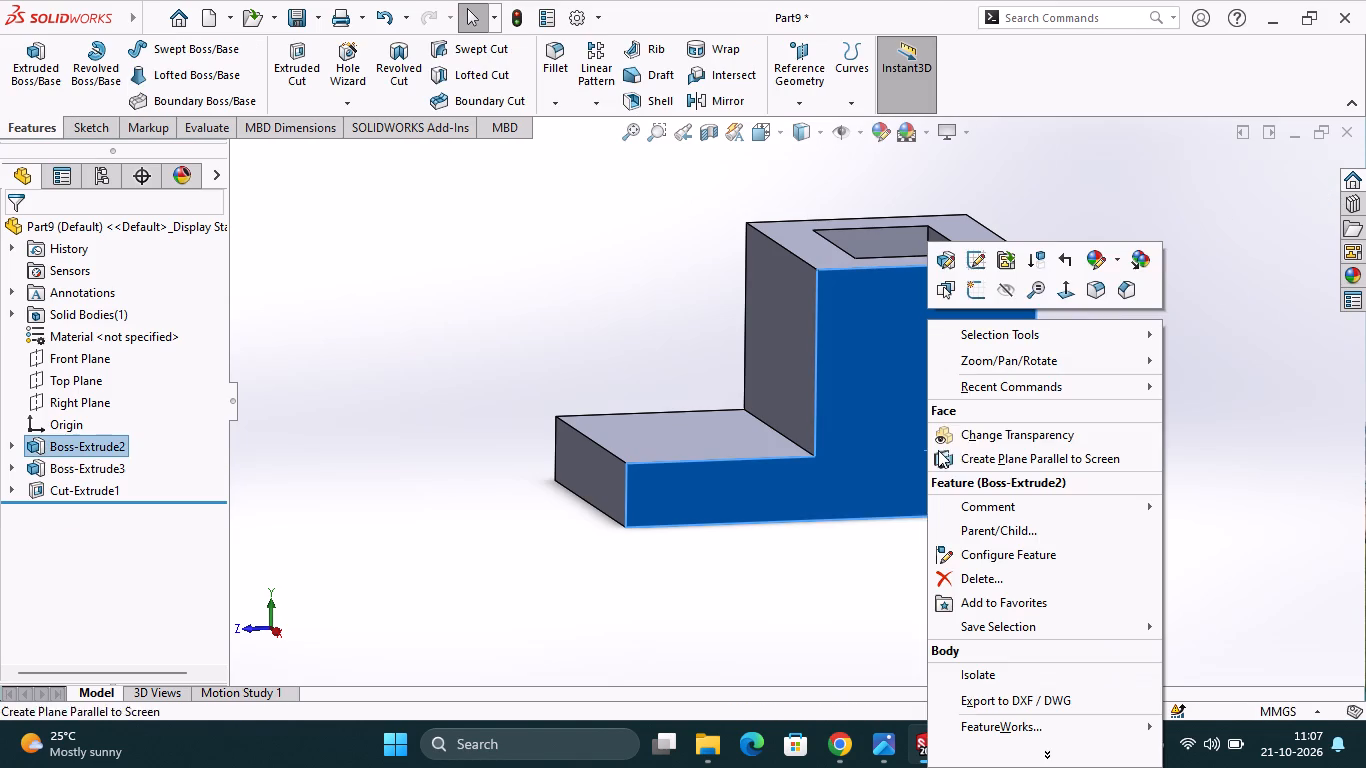
{"action": "left_click", "coordinate": [981, 295]}
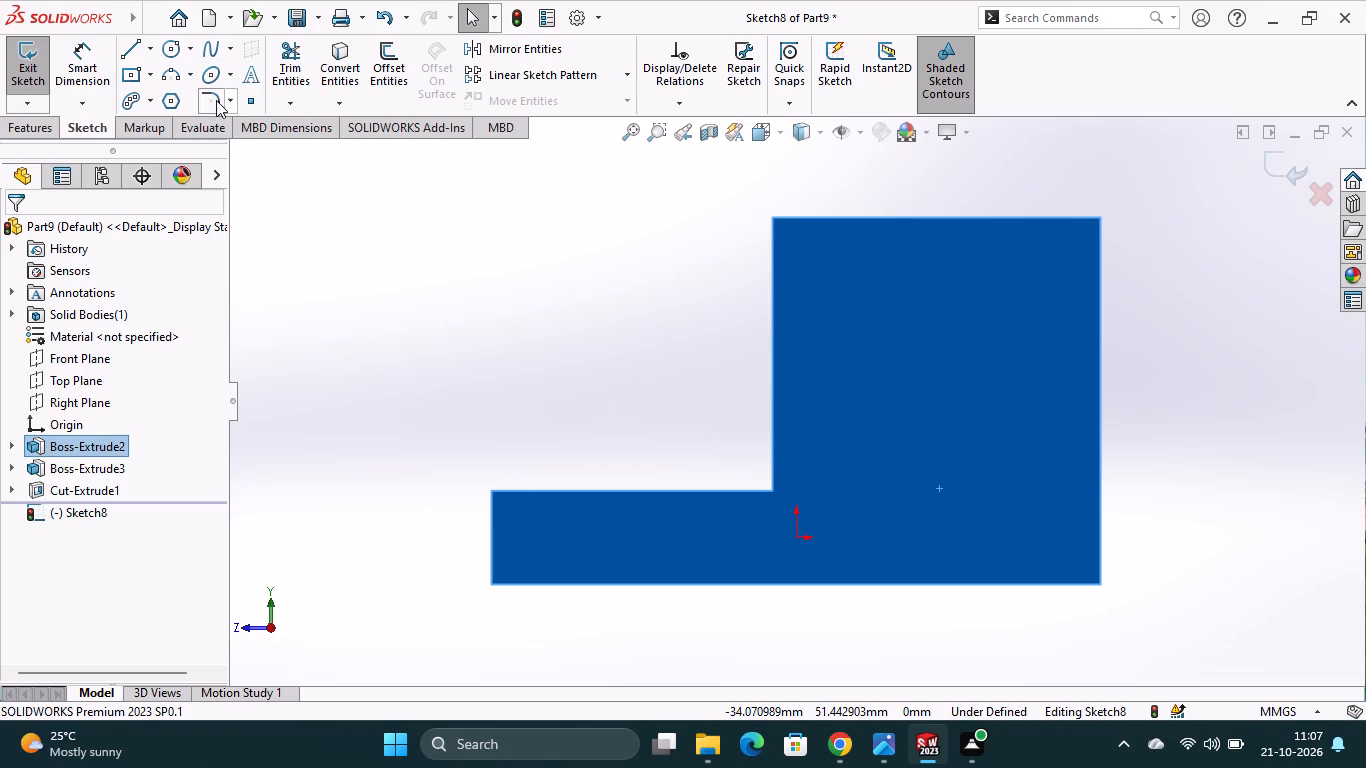
{"action": "left_click", "coordinate": [152, 54]}
{"action": "left_click", "coordinate": [173, 97]}
{"action": "left_click", "coordinate": [935, 162]}
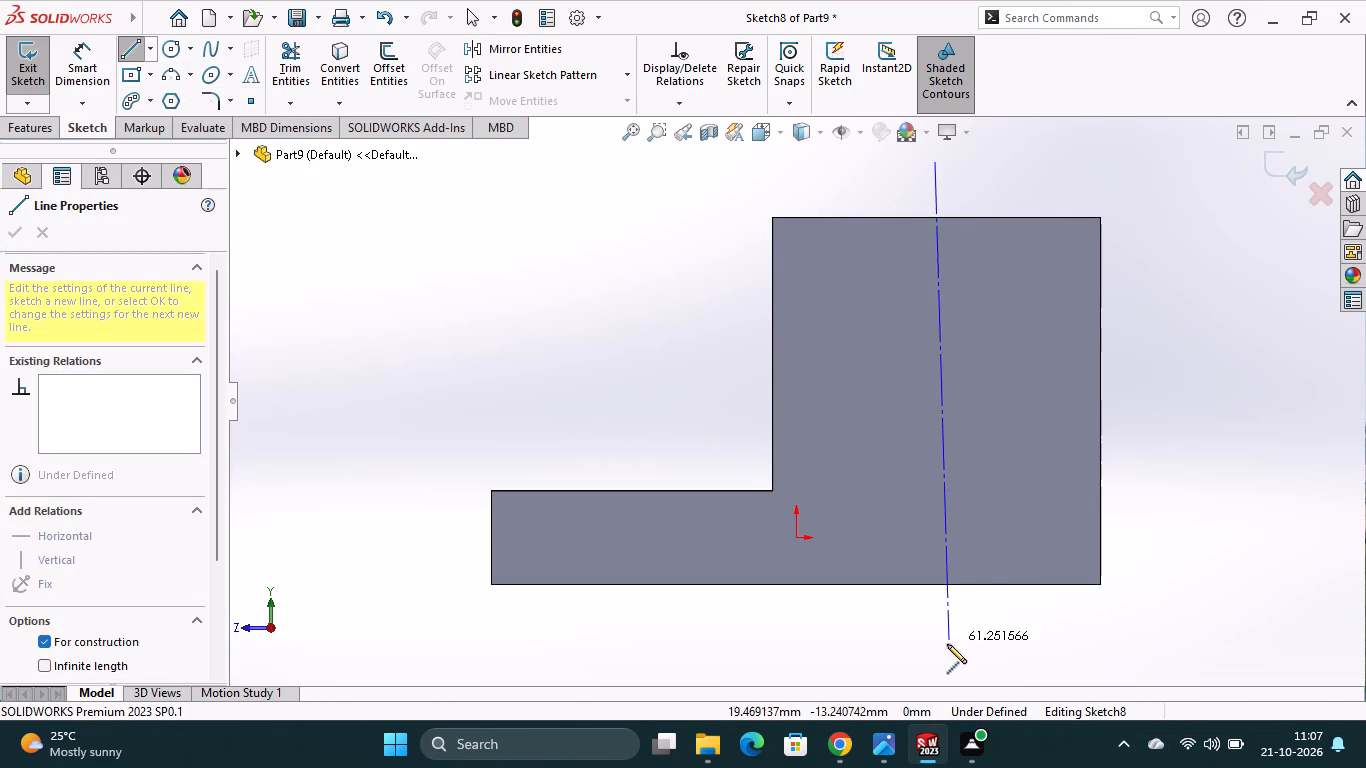
{"action": "left_click", "coordinate": [941, 658]}
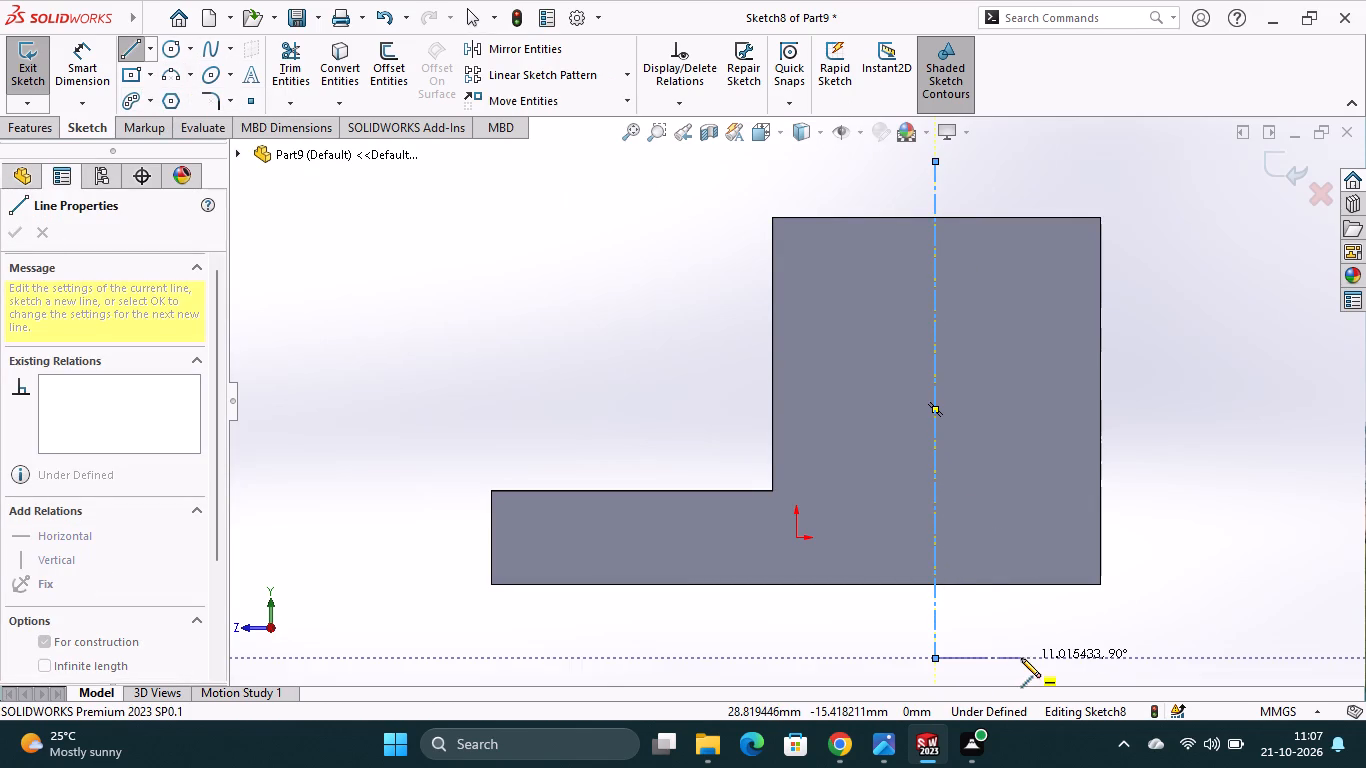
{"action": "key", "text": "Escape"}
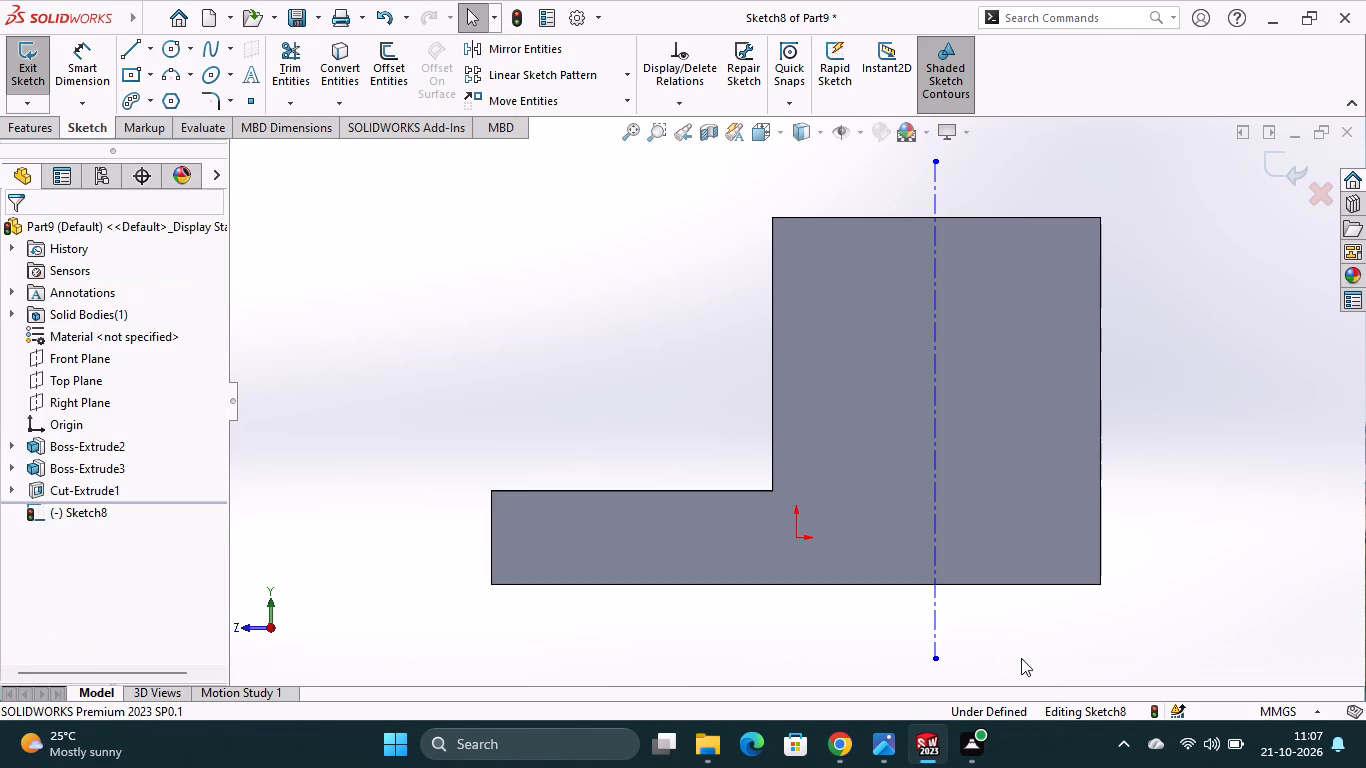
Draw a roughly horizontal centerline about 65 mm long across the upright, about 23 mm above the base's bottom edge.
{"action": "left_click", "coordinate": [152, 52]}
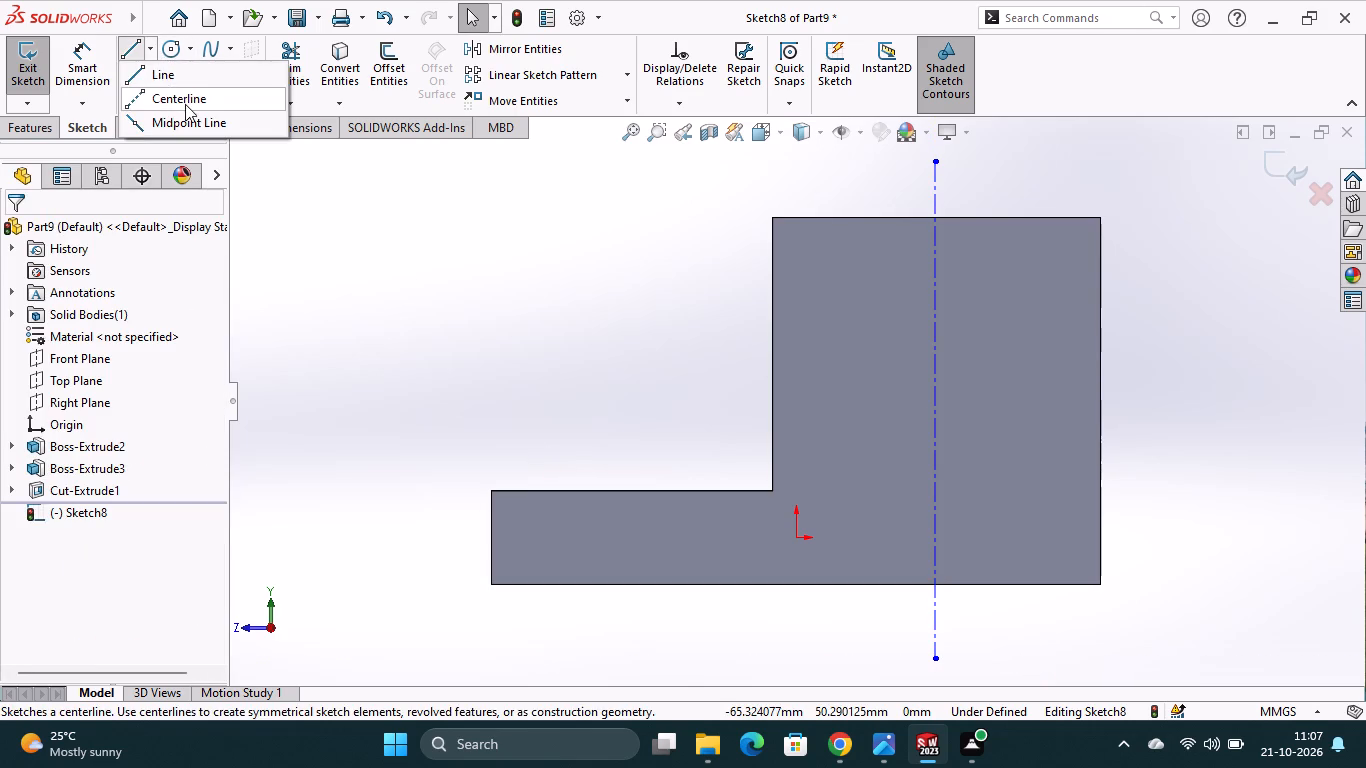
{"action": "left_click", "coordinate": [185, 104]}
{"action": "left_click", "coordinate": [667, 404]}
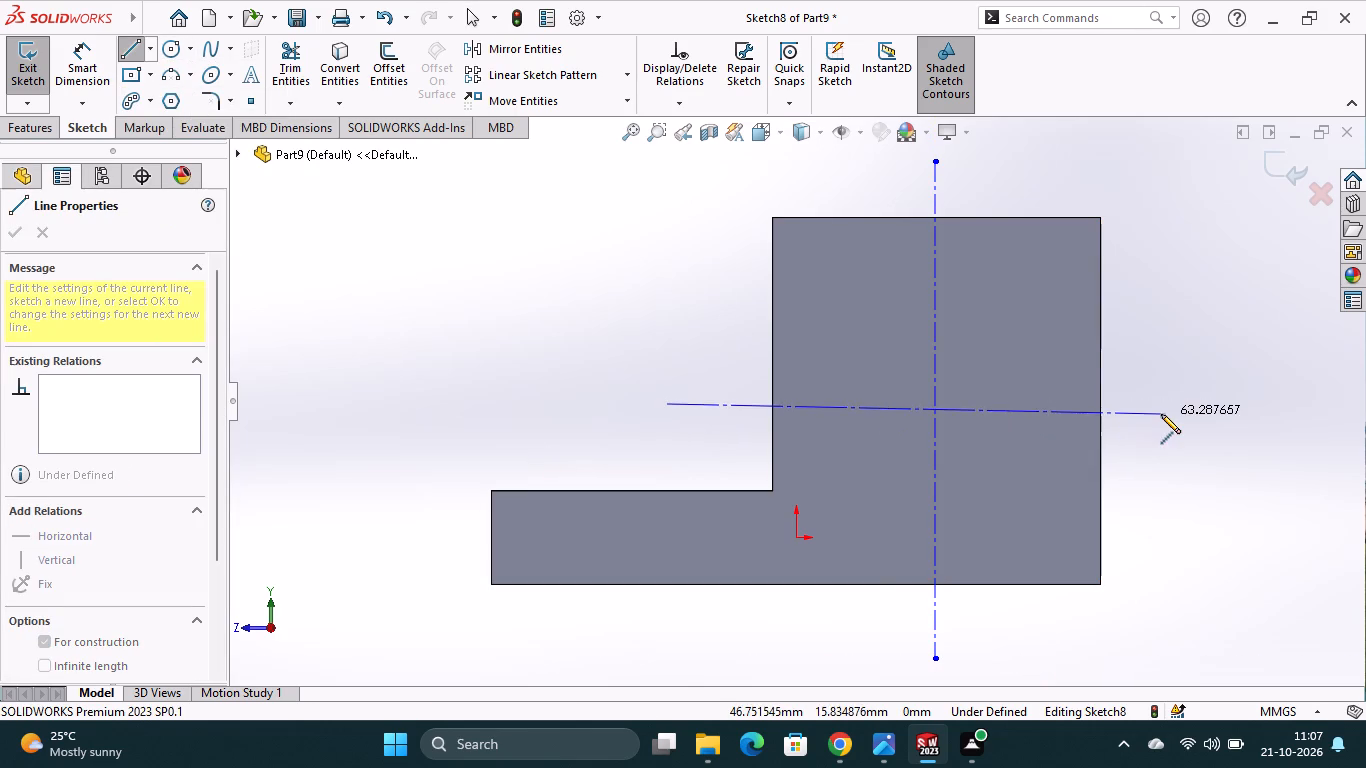
{"action": "left_click", "coordinate": [1174, 396]}
{"action": "key", "text": "Escape"}
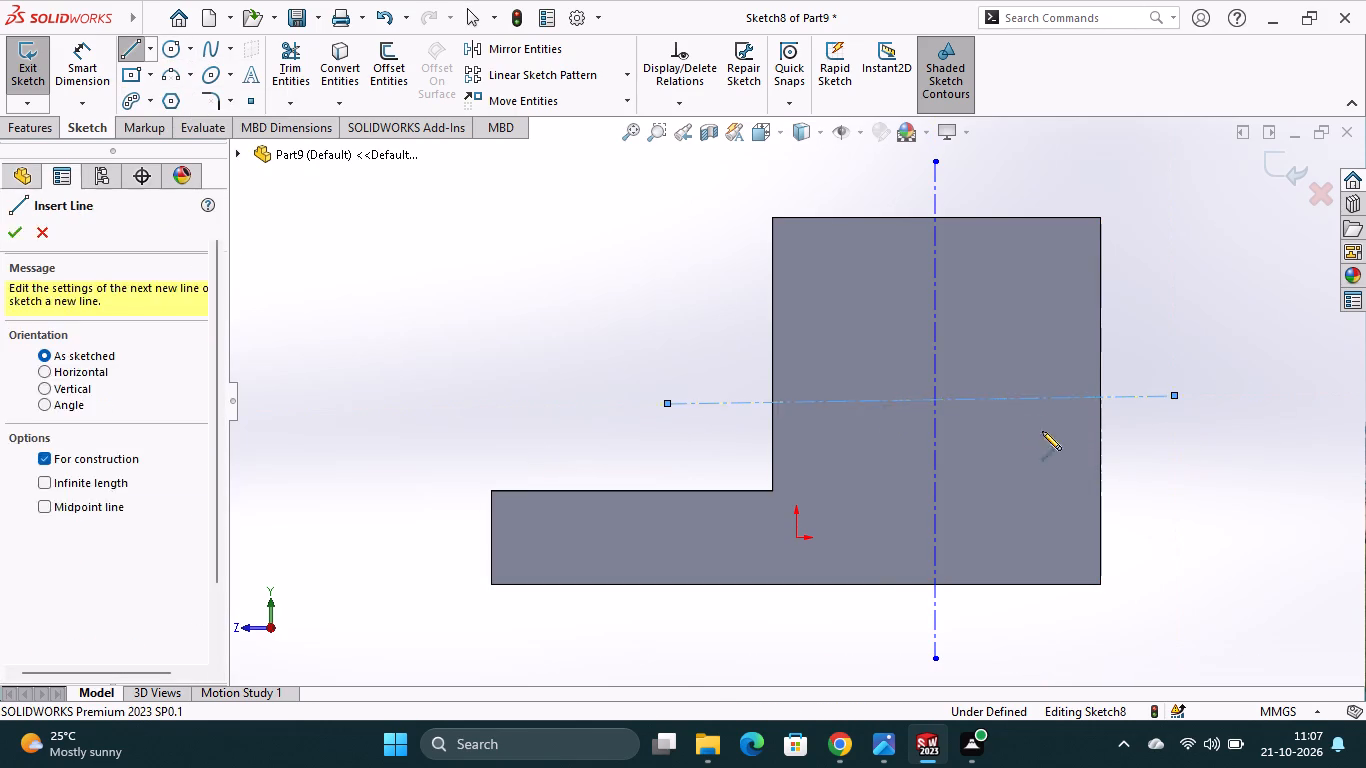
Apply a Horizontal relation to the centerline crossing the upright.
{"action": "right_click", "coordinate": [1038, 399]}
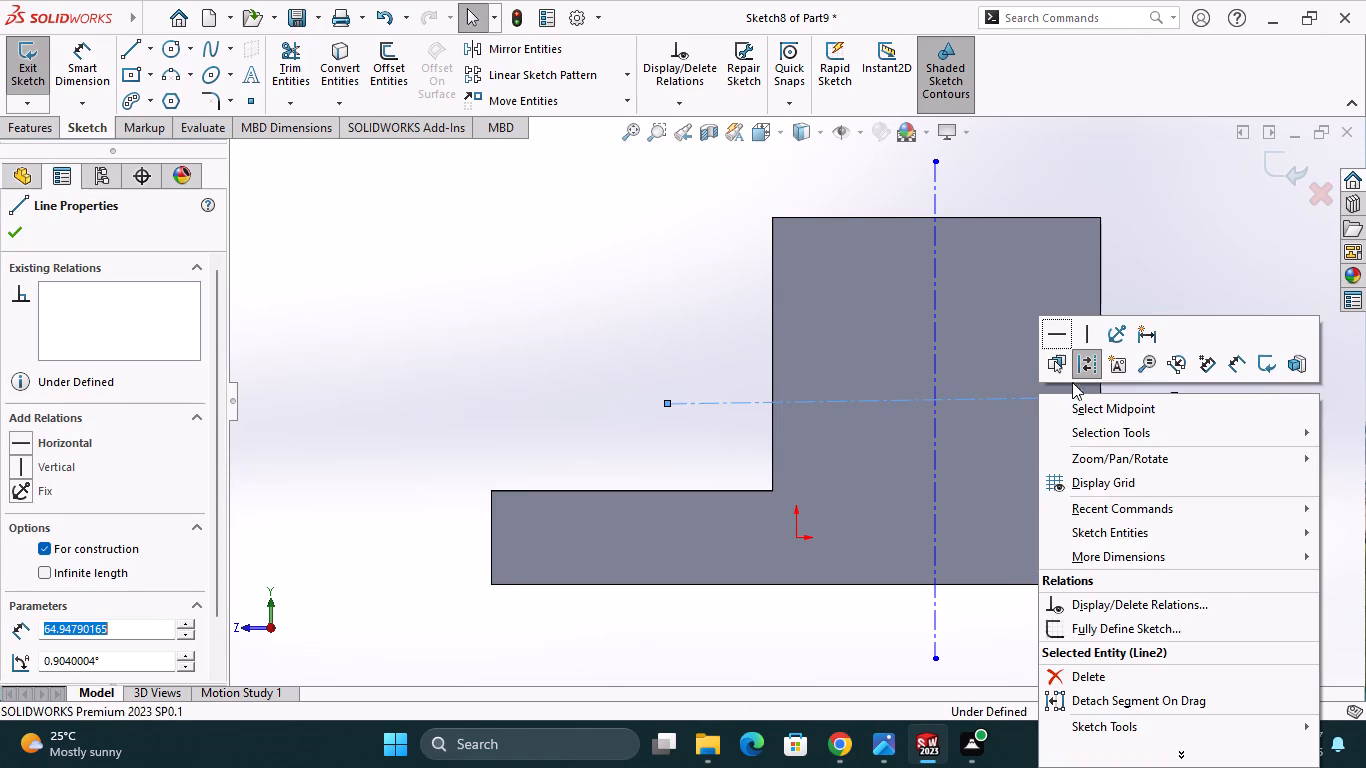
{"action": "left_click", "coordinate": [1059, 336]}
{"action": "left_click", "coordinate": [1184, 339]}
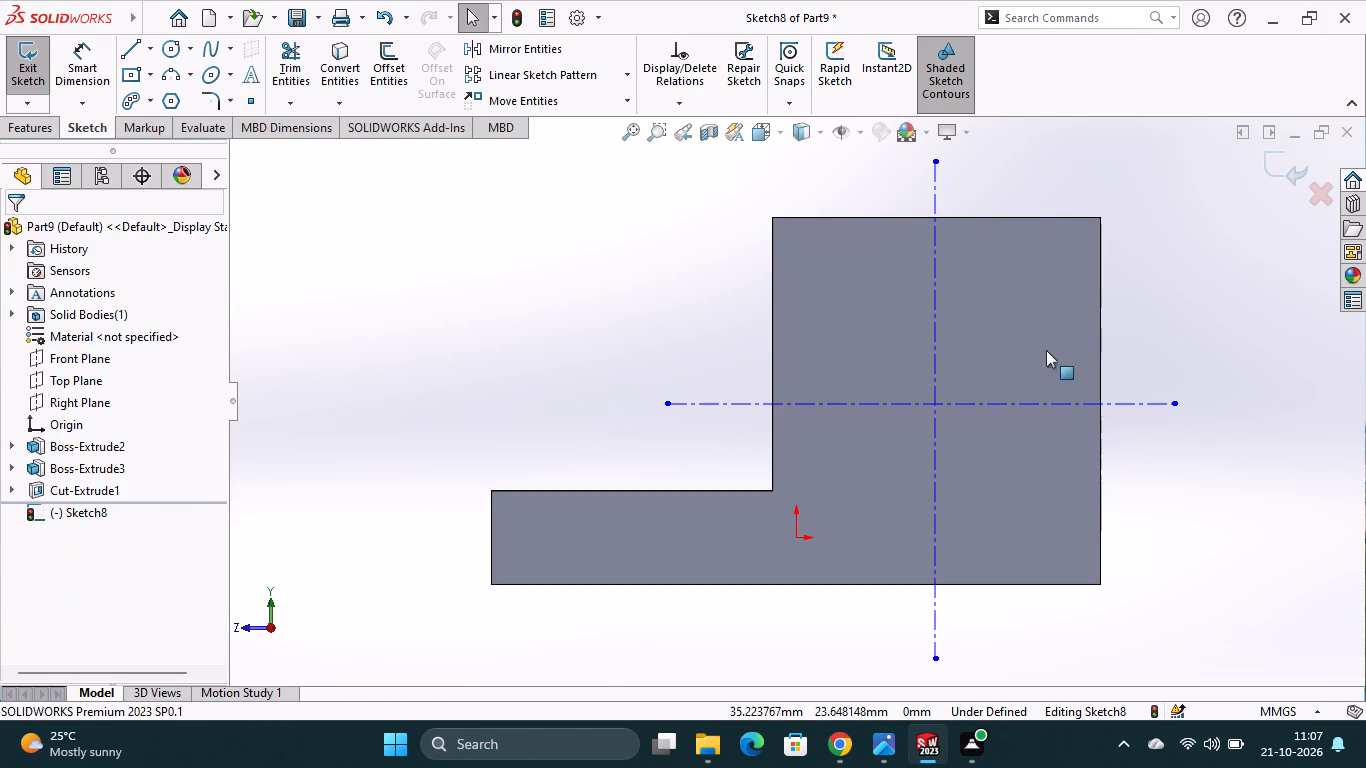
Dimension the vertical centerline to 21 mm from the upright's outer vertical edge.
{"action": "left_click", "coordinate": [81, 69]}
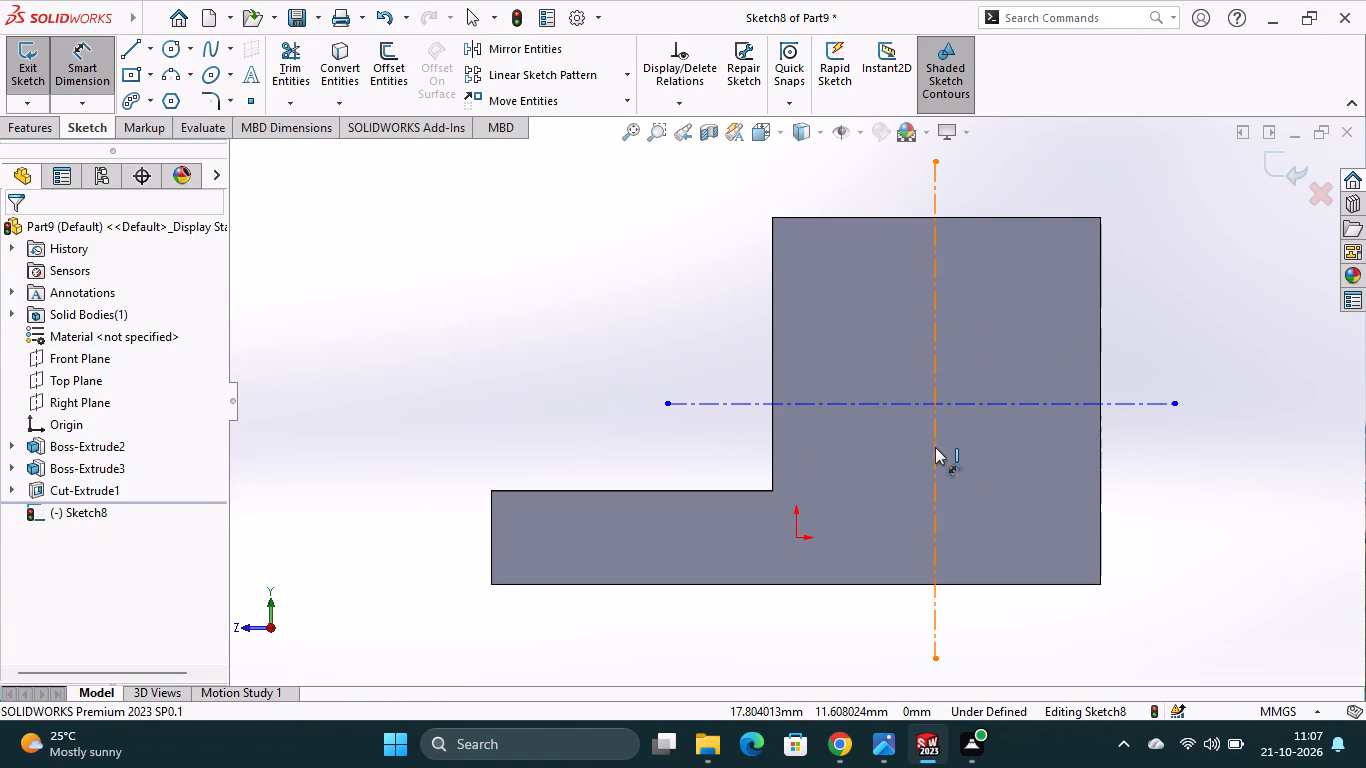
{"action": "left_click", "coordinate": [935, 447]}
{"action": "left_click", "coordinate": [1101, 461]}
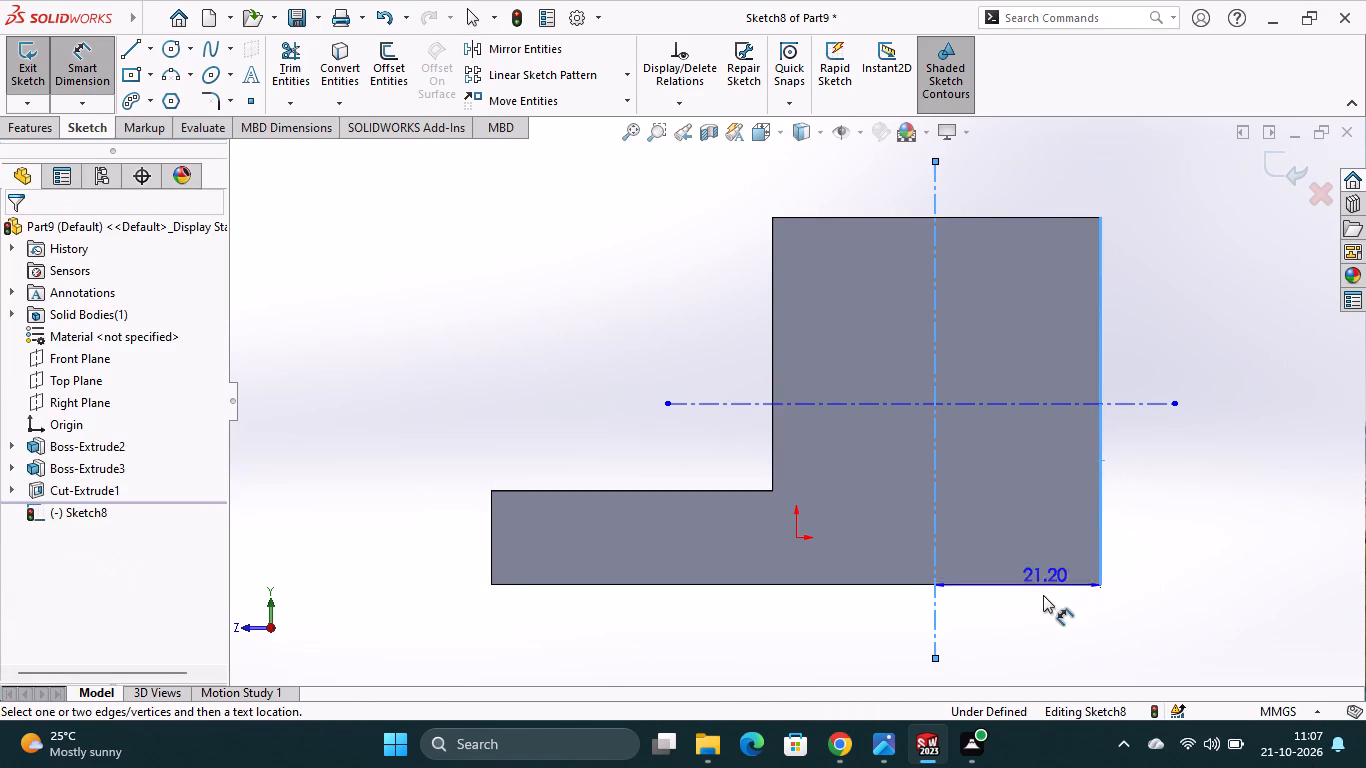
{"action": "left_click", "coordinate": [1041, 625]}
{"action": "key", "text": "1"}
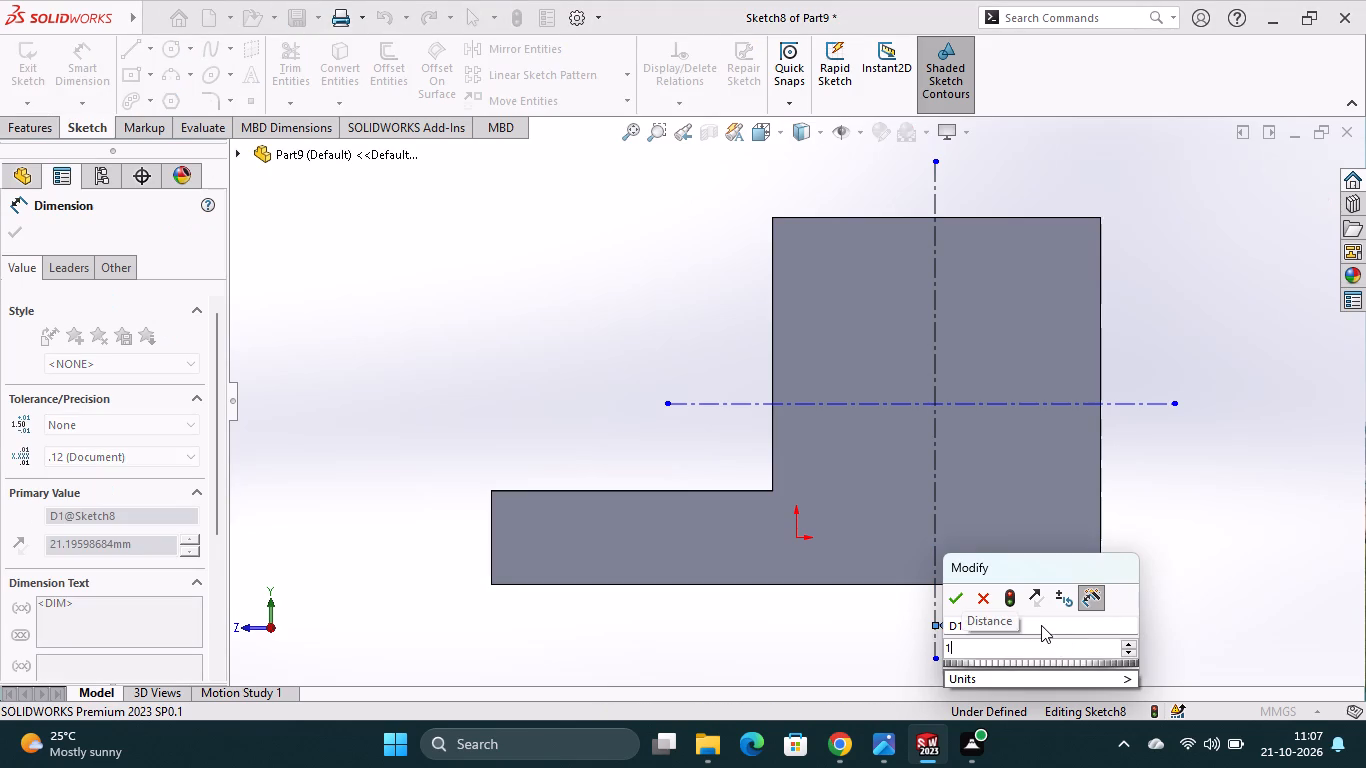
{"action": "key", "text": "BackSpace"}
{"action": "type", "text": "21"}
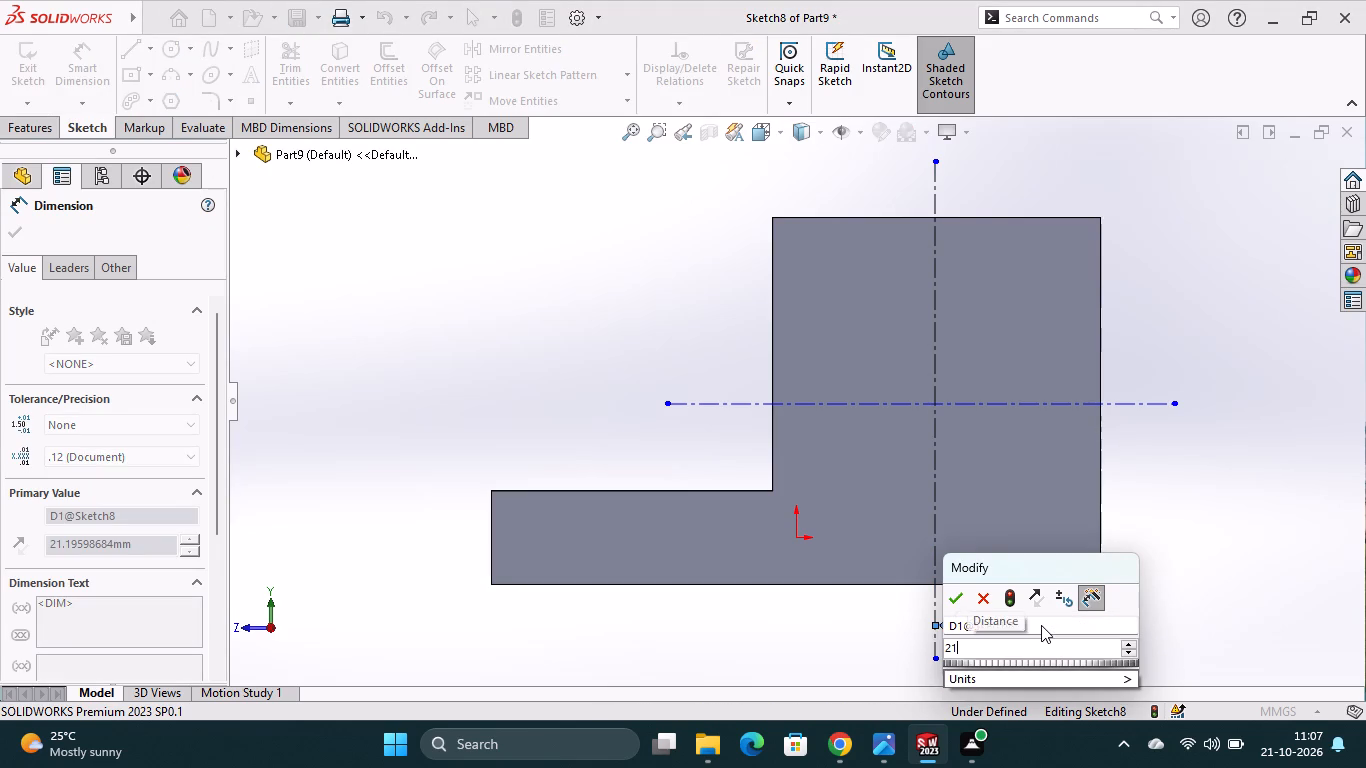
{"action": "key", "text": "Return"}
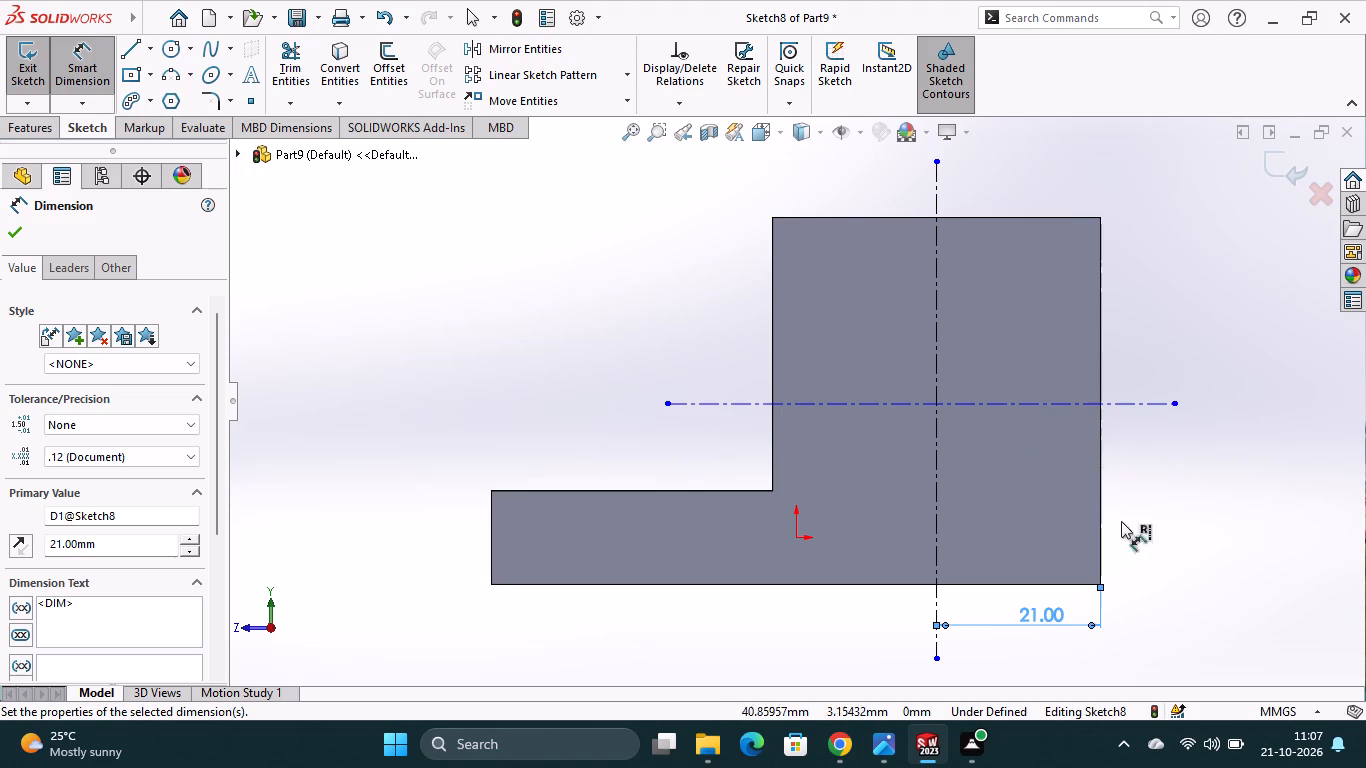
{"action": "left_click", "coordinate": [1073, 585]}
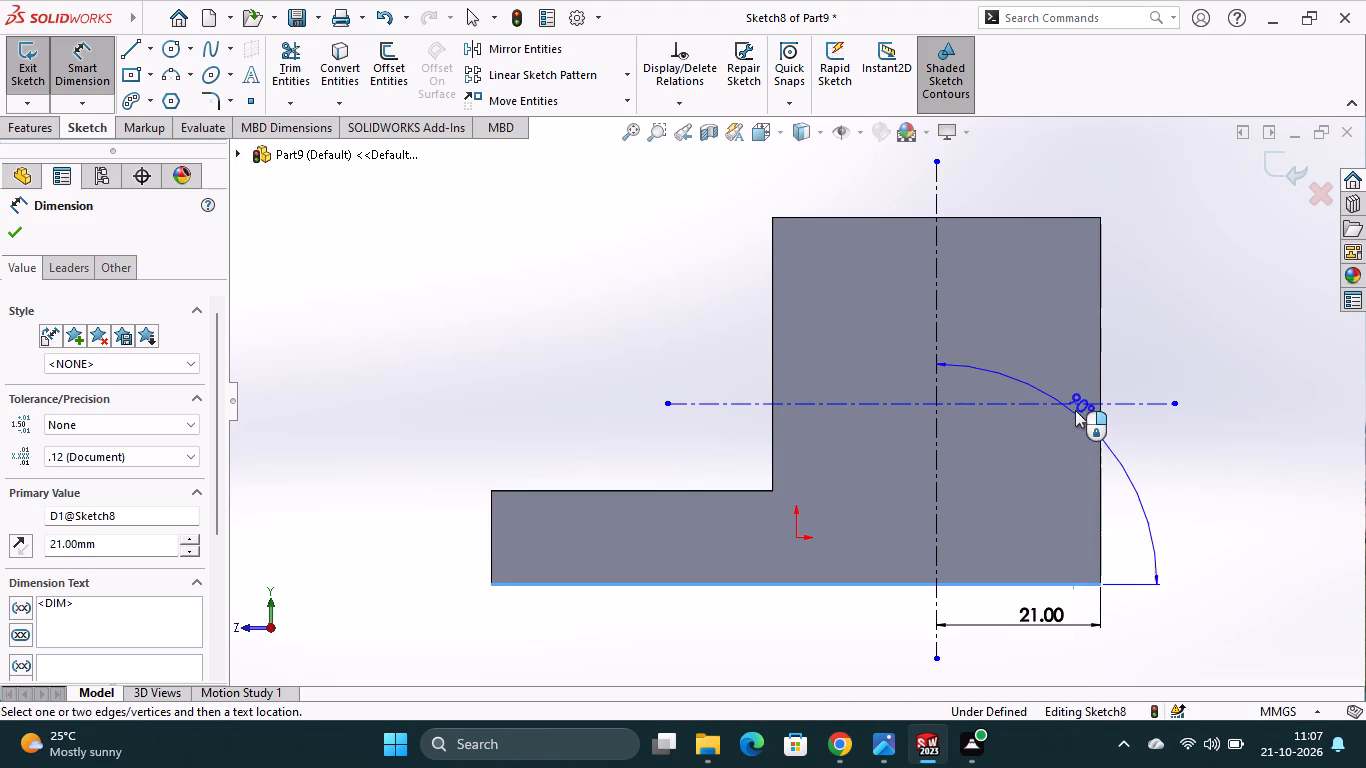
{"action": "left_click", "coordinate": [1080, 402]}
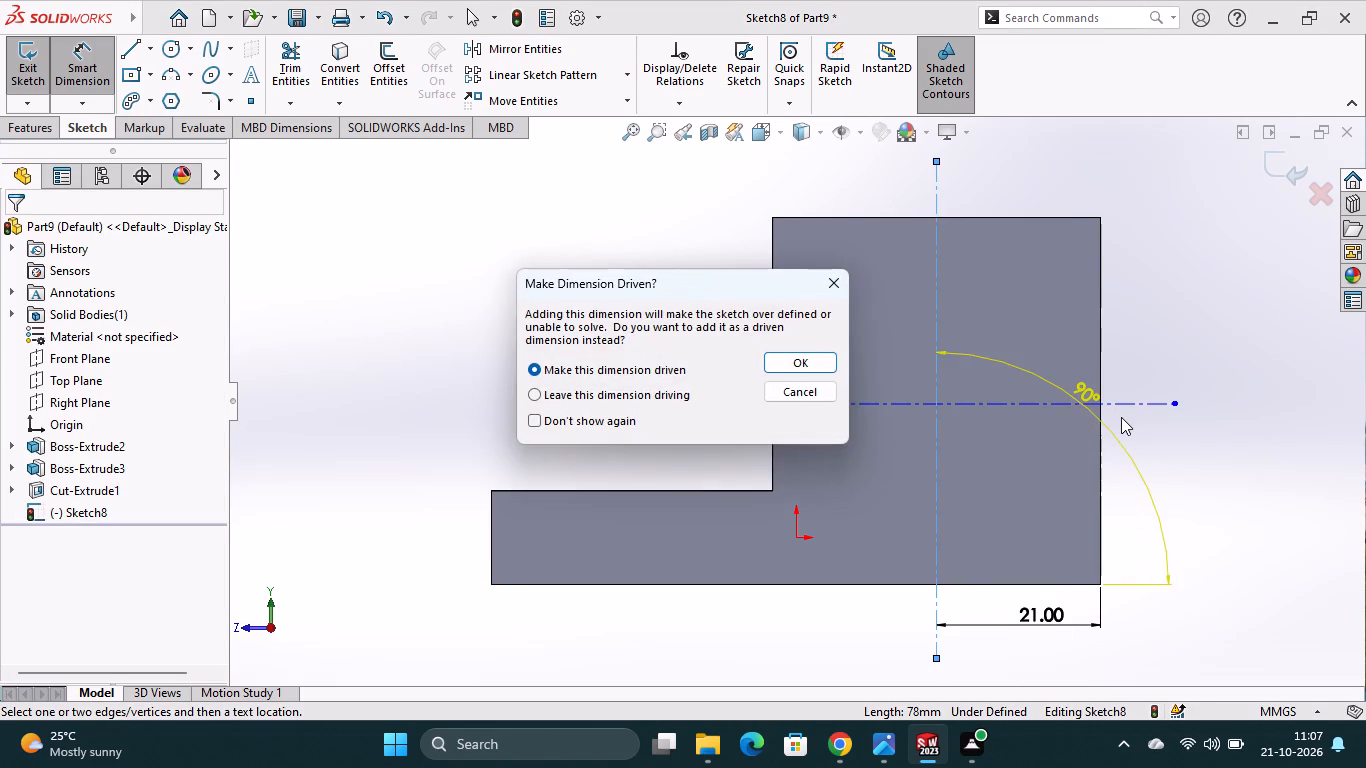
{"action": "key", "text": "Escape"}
Dimension the horizontal centerline to 23 mm above the base's bottom edge.
{"action": "left_click", "coordinate": [1121, 404]}
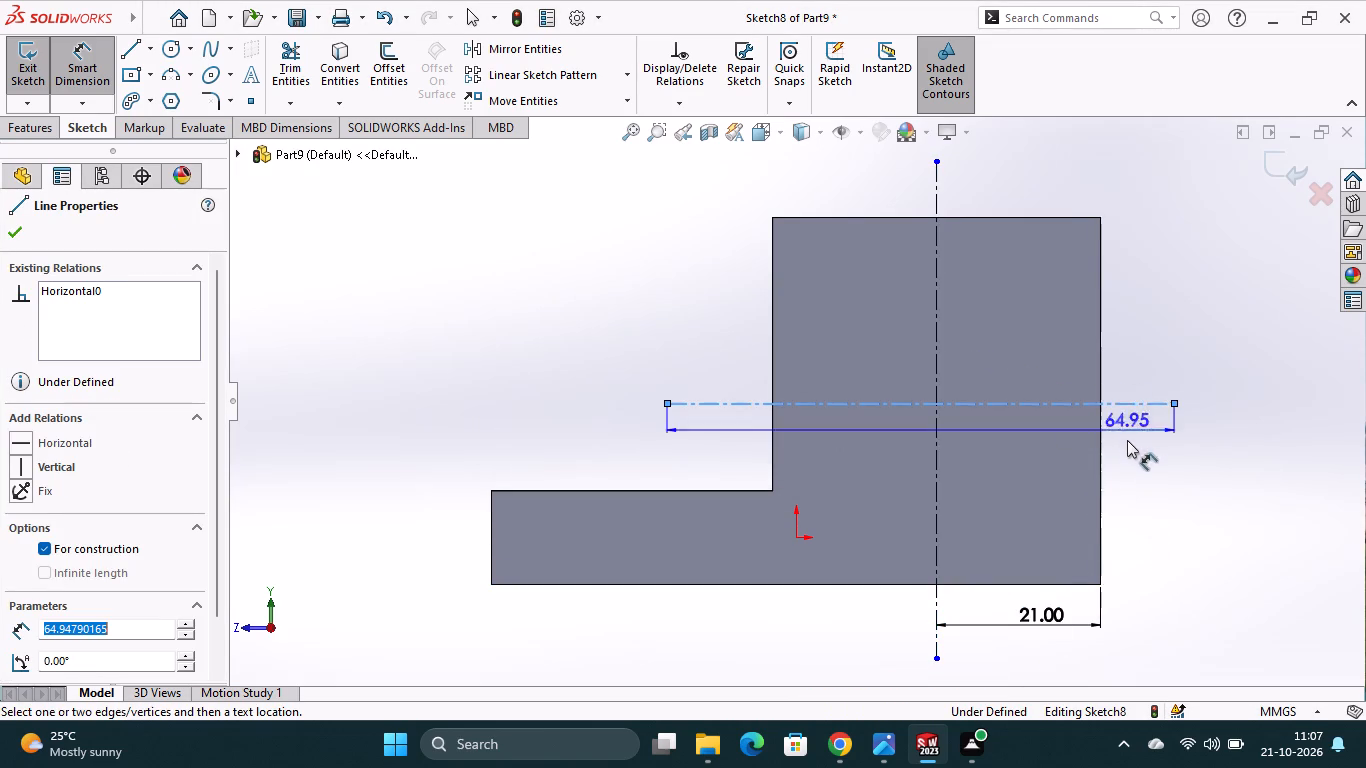
{"action": "left_click", "coordinate": [1079, 583]}
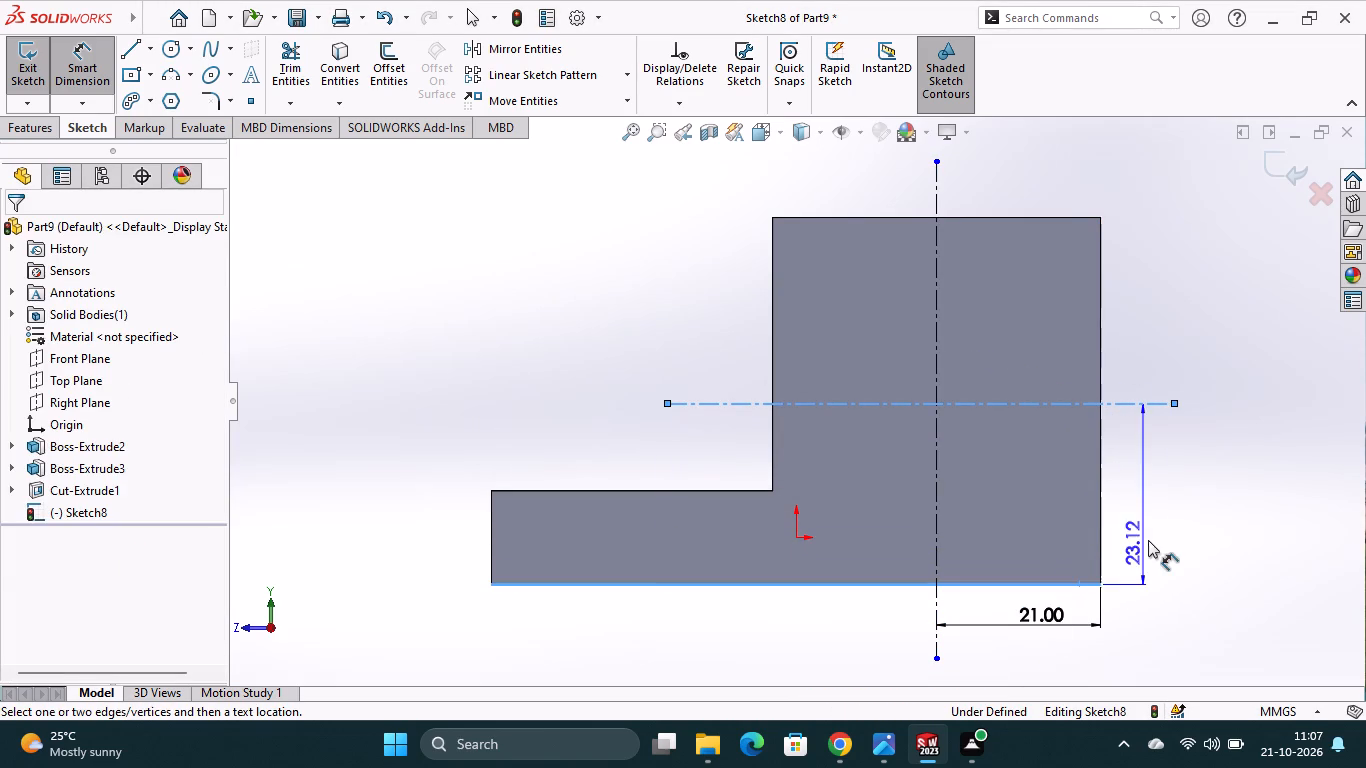
{"action": "left_click", "coordinate": [1148, 532]}
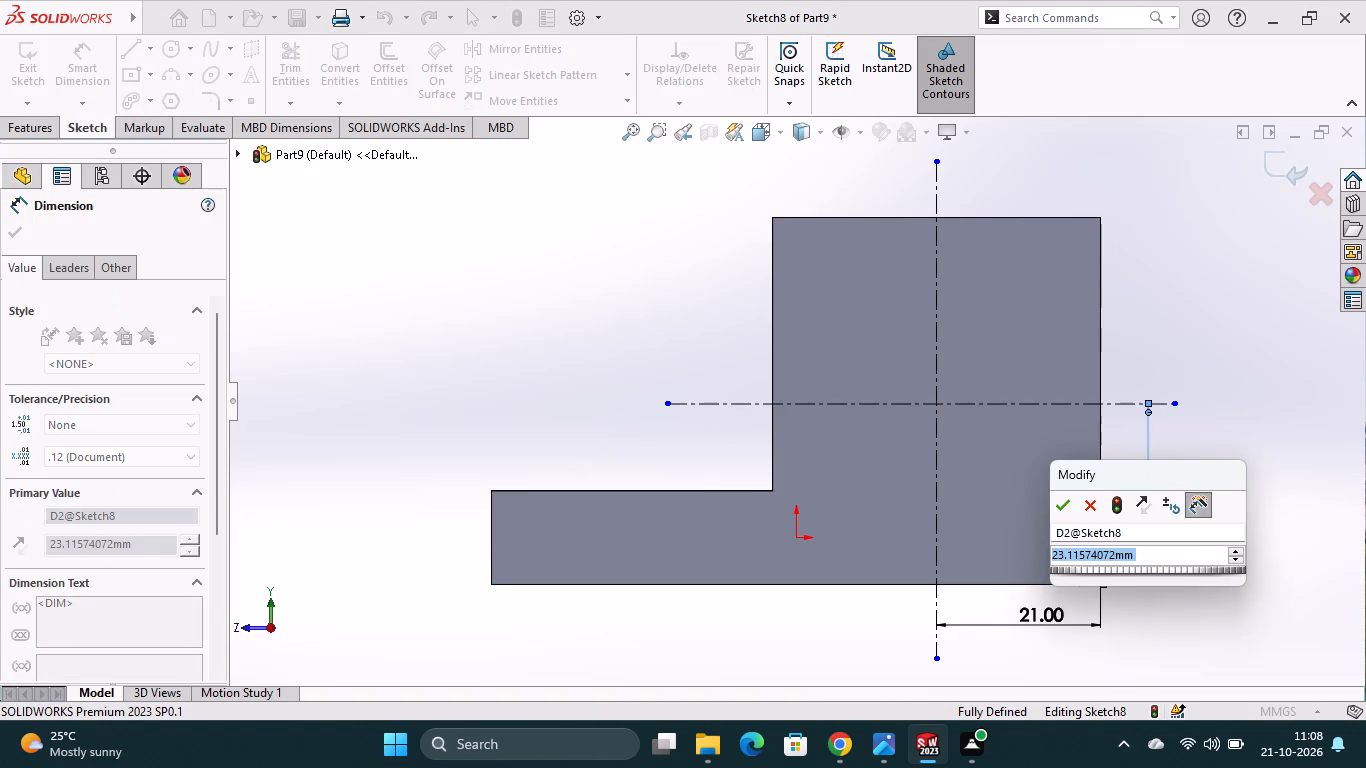
{"action": "type", "text": "23"}
{"action": "key", "text": "Return"}
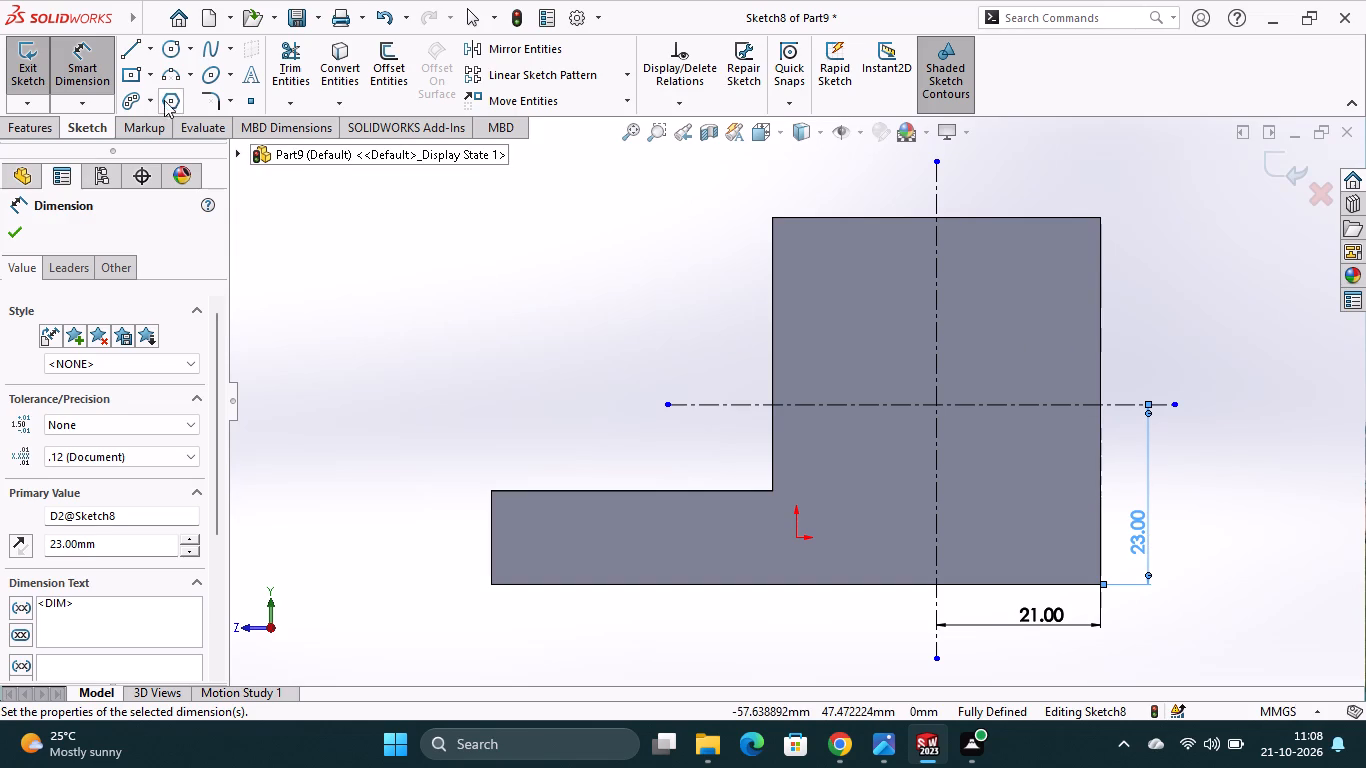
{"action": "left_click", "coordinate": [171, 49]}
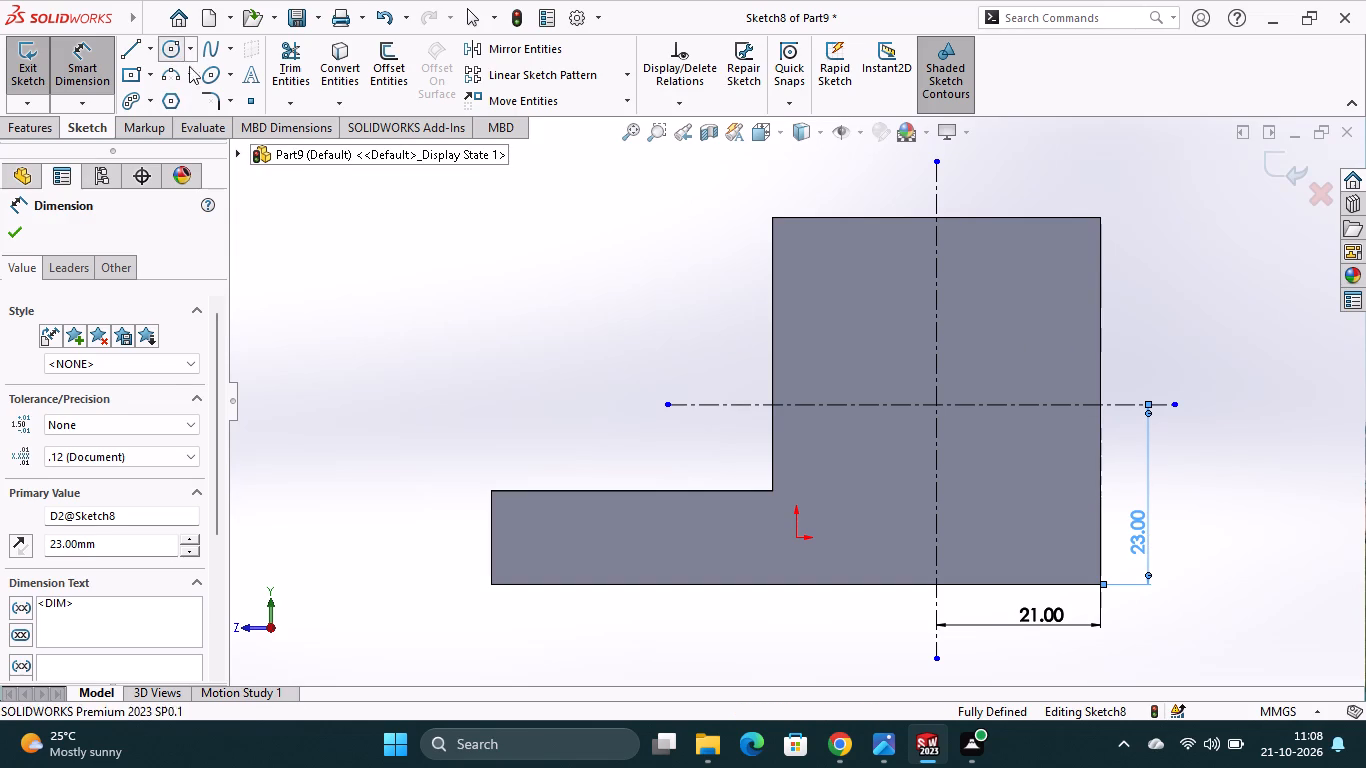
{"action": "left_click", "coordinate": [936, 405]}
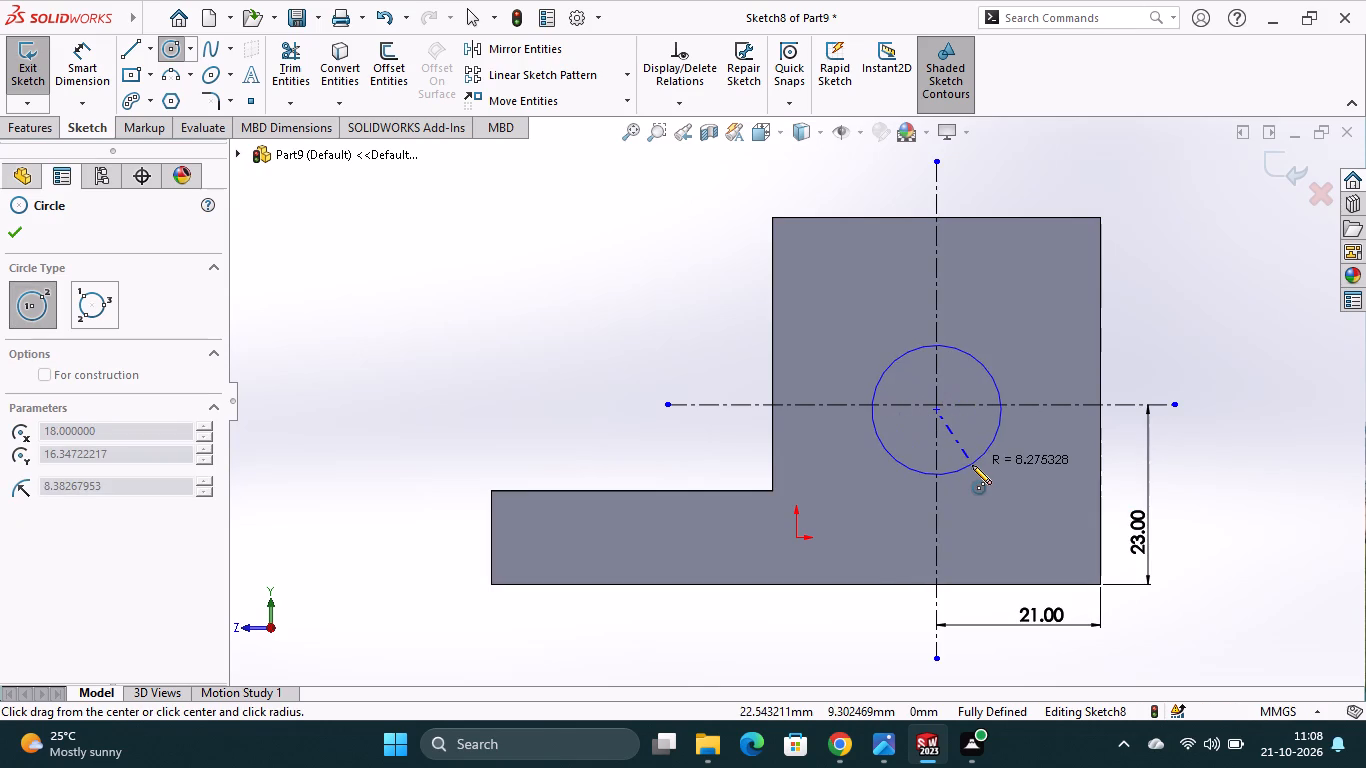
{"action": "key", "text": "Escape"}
Draw a circle about 13.4 mm in diameter centered on the intersection of the two centerlines.
{"action": "scroll", "coordinate": [956, 393], "scroll_direction": "down", "scroll_amount": 3}
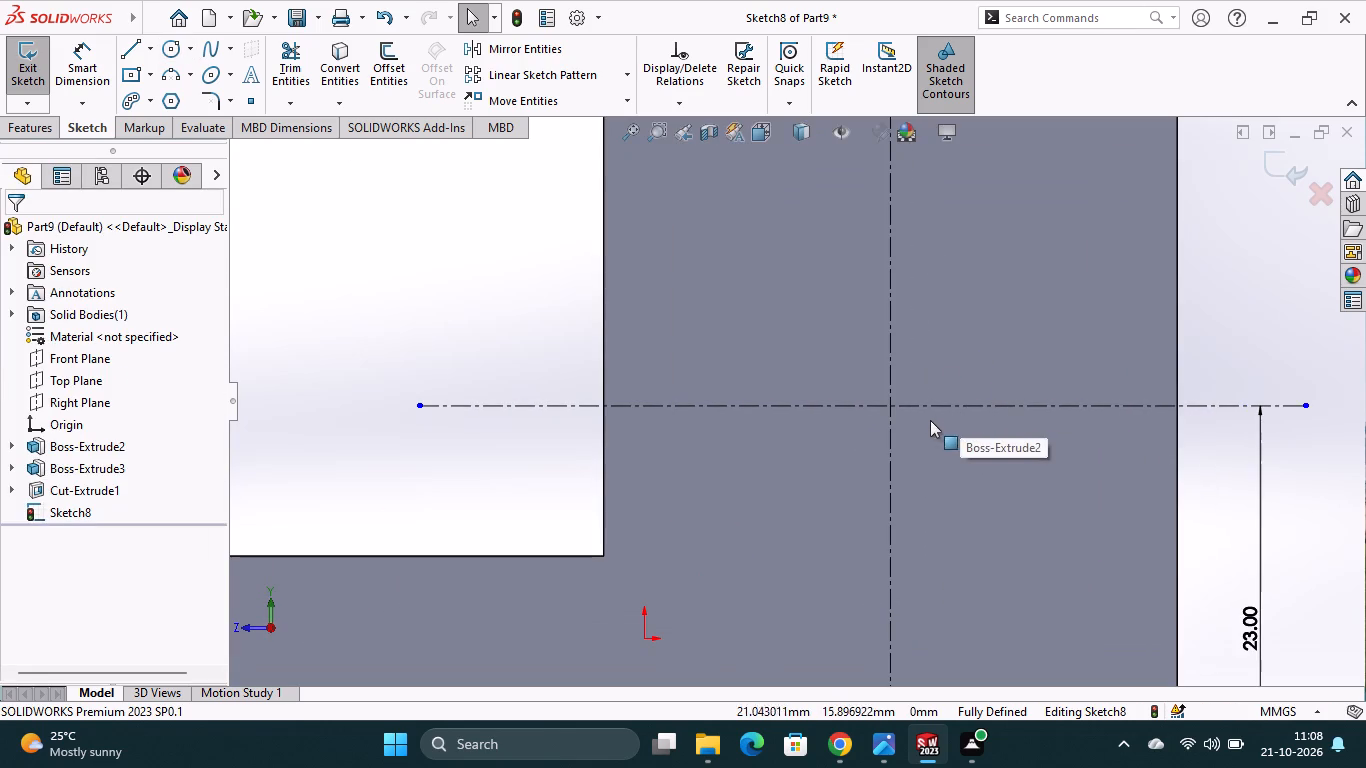
{"action": "left_click", "coordinate": [169, 50]}
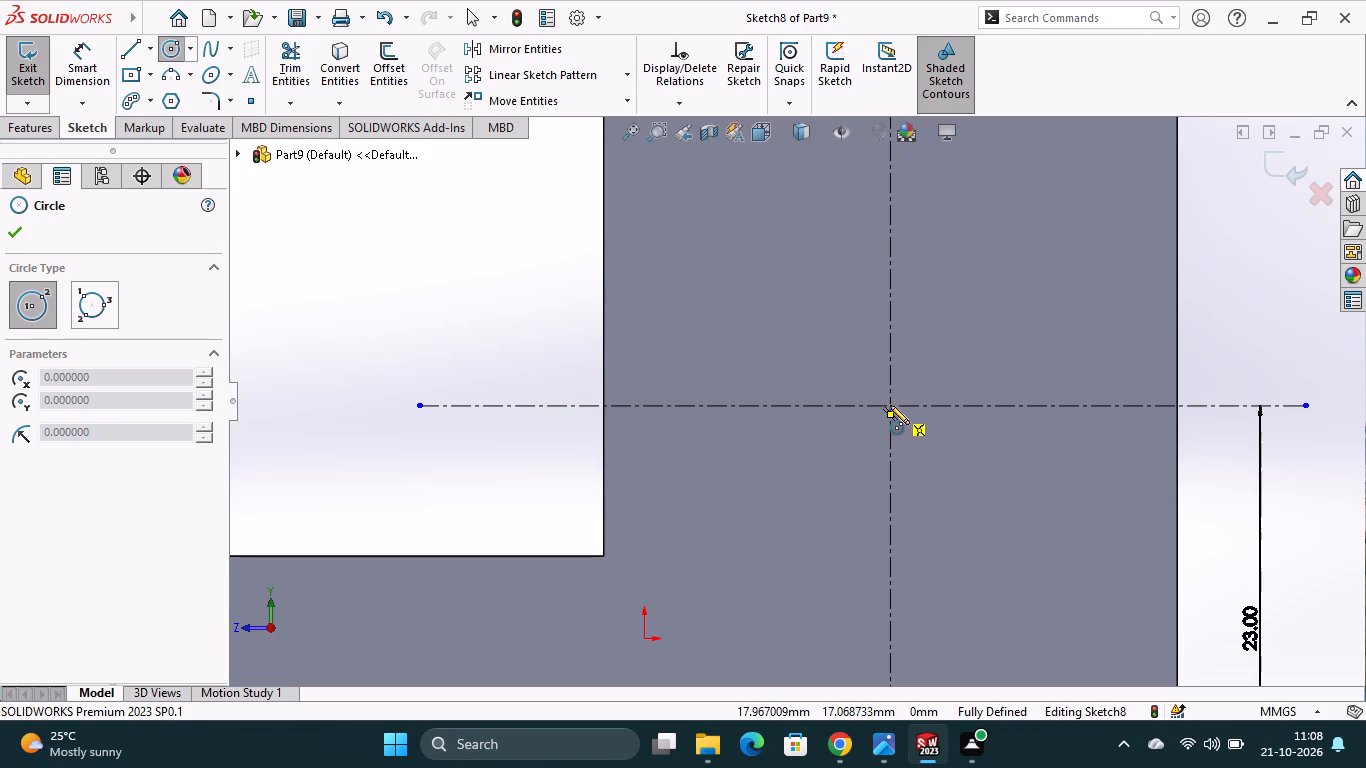
{"action": "left_click", "coordinate": [890, 406]}
{"action": "left_click", "coordinate": [912, 495]}
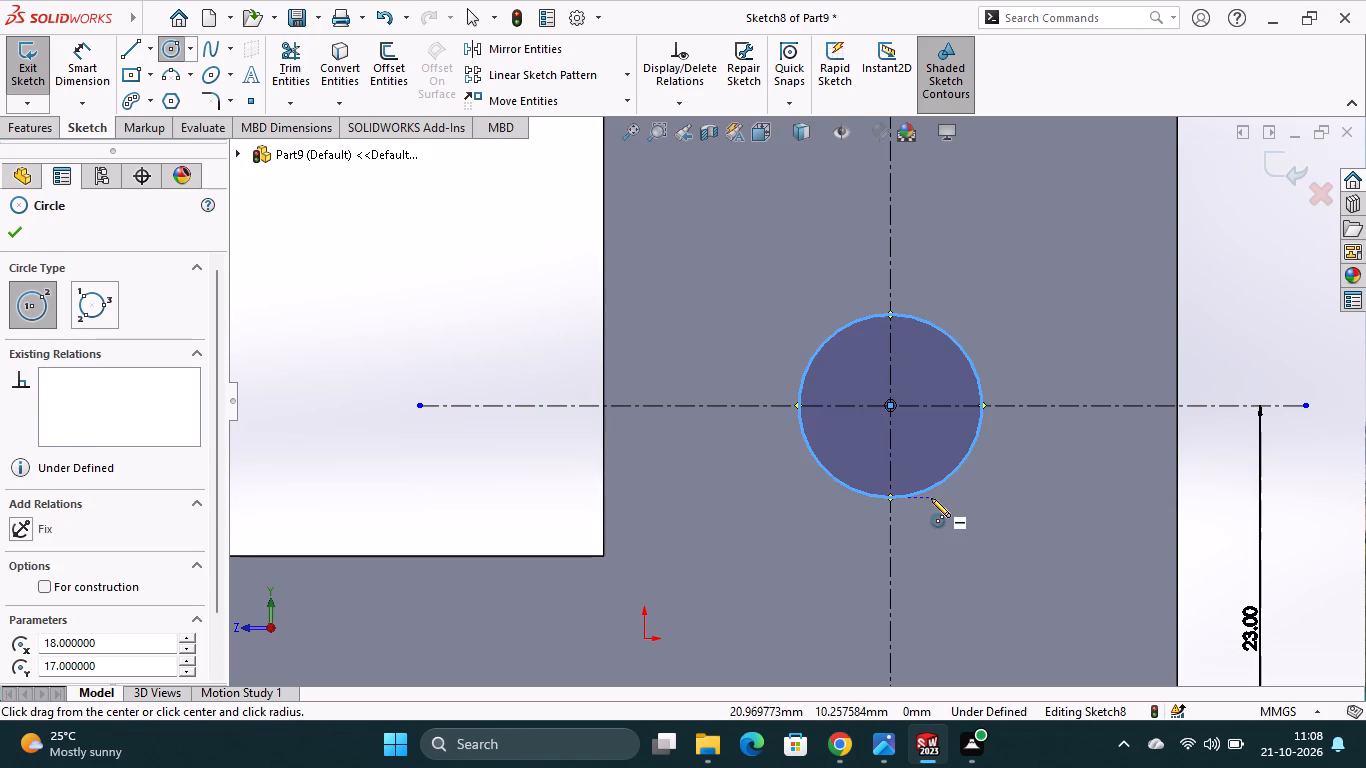
{"action": "key", "text": "Escape"}
Dimension the circle's diameter to 16 mm.
{"action": "left_click", "coordinate": [89, 85]}
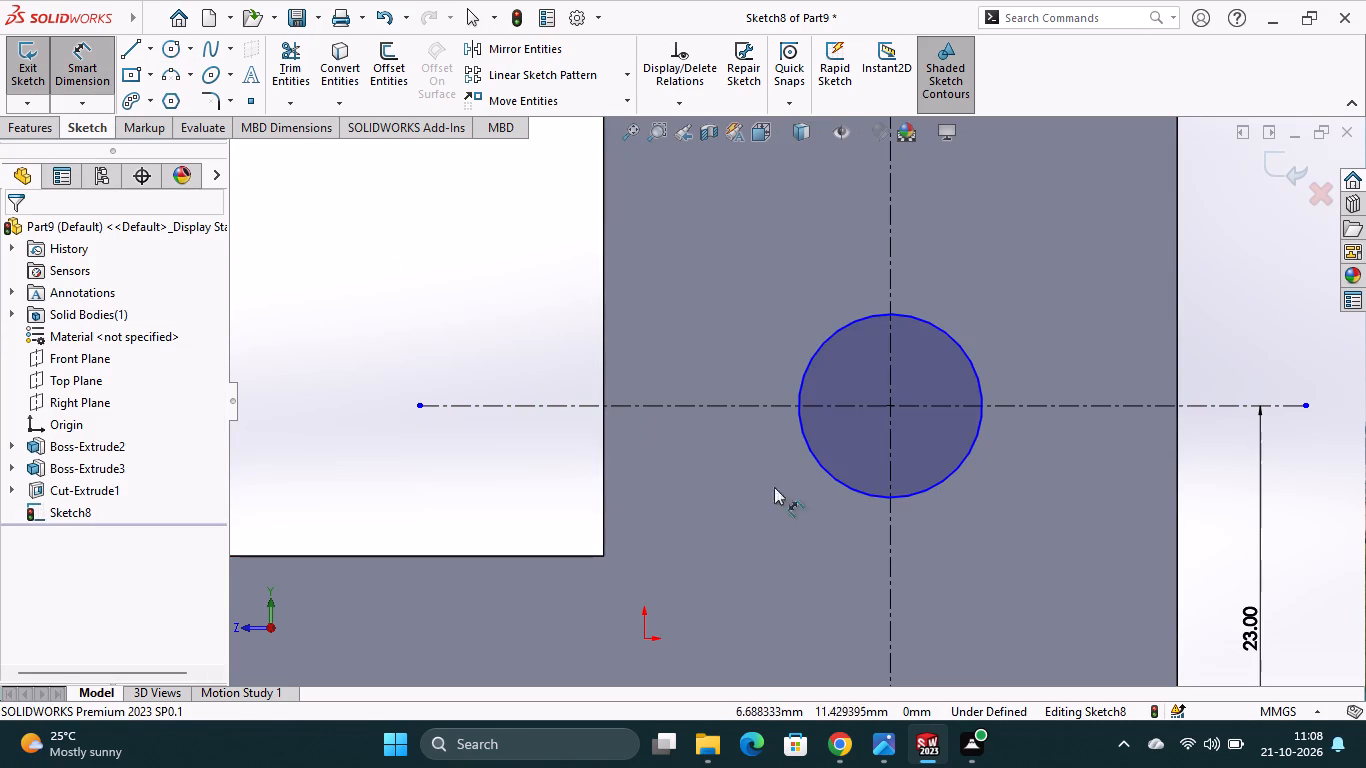
{"action": "left_click", "coordinate": [834, 479]}
{"action": "left_click", "coordinate": [822, 526]}
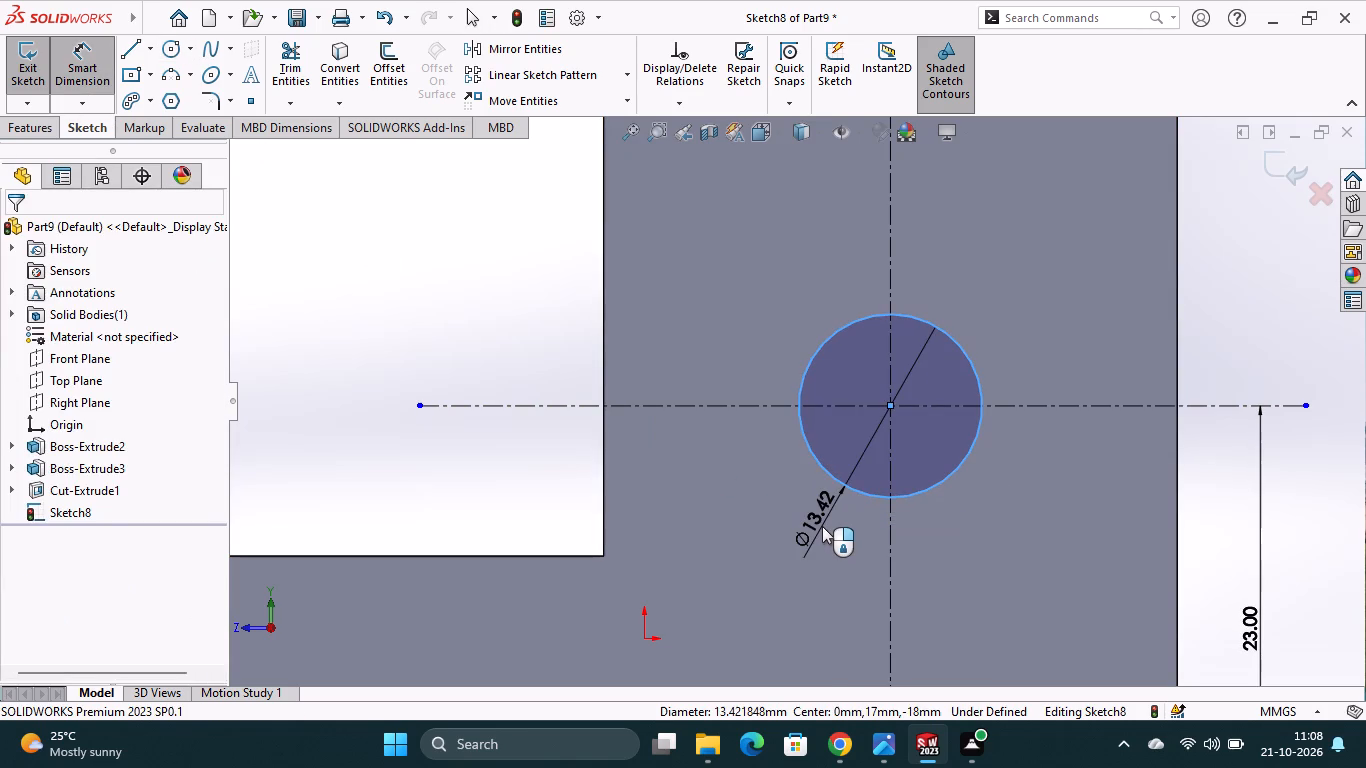
{"action": "type", "text": "16"}
{"action": "key", "text": "Return"}
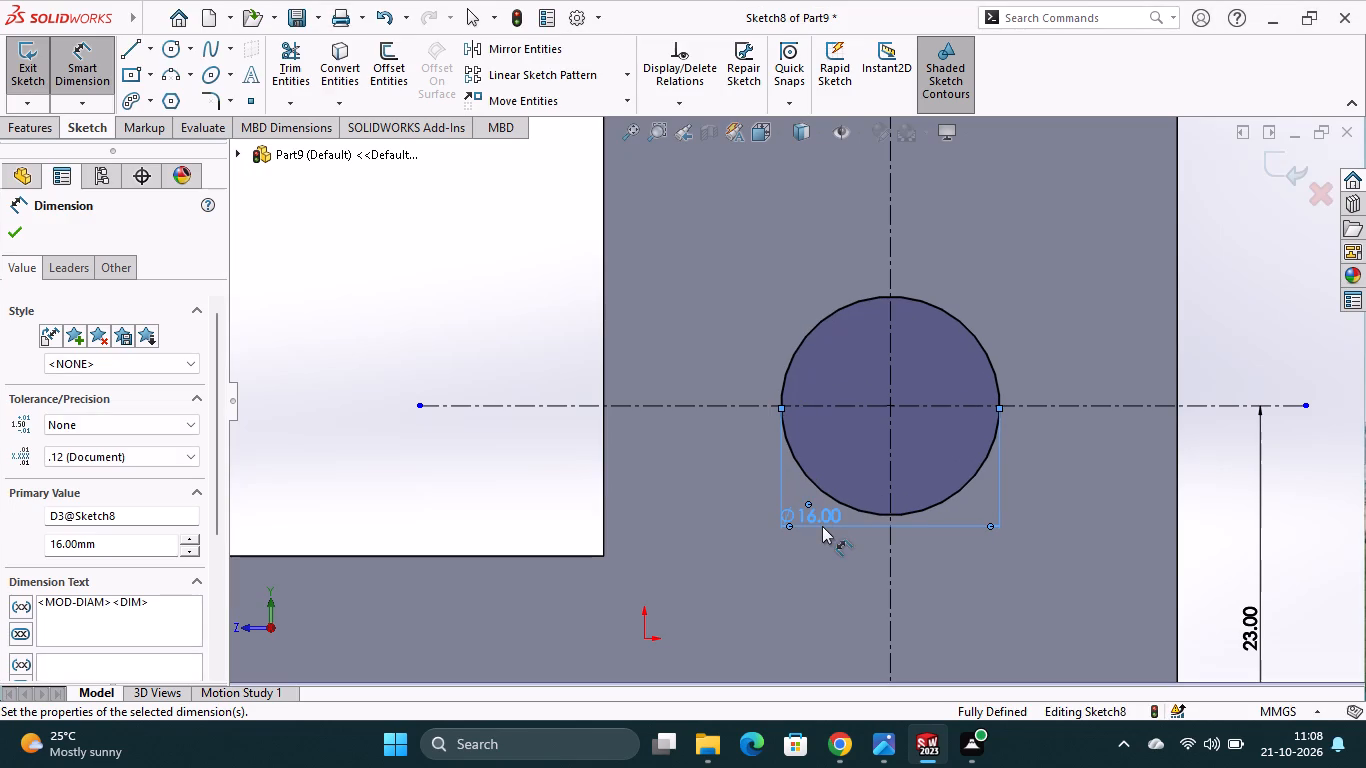
{"action": "left_click", "coordinate": [23, 226]}
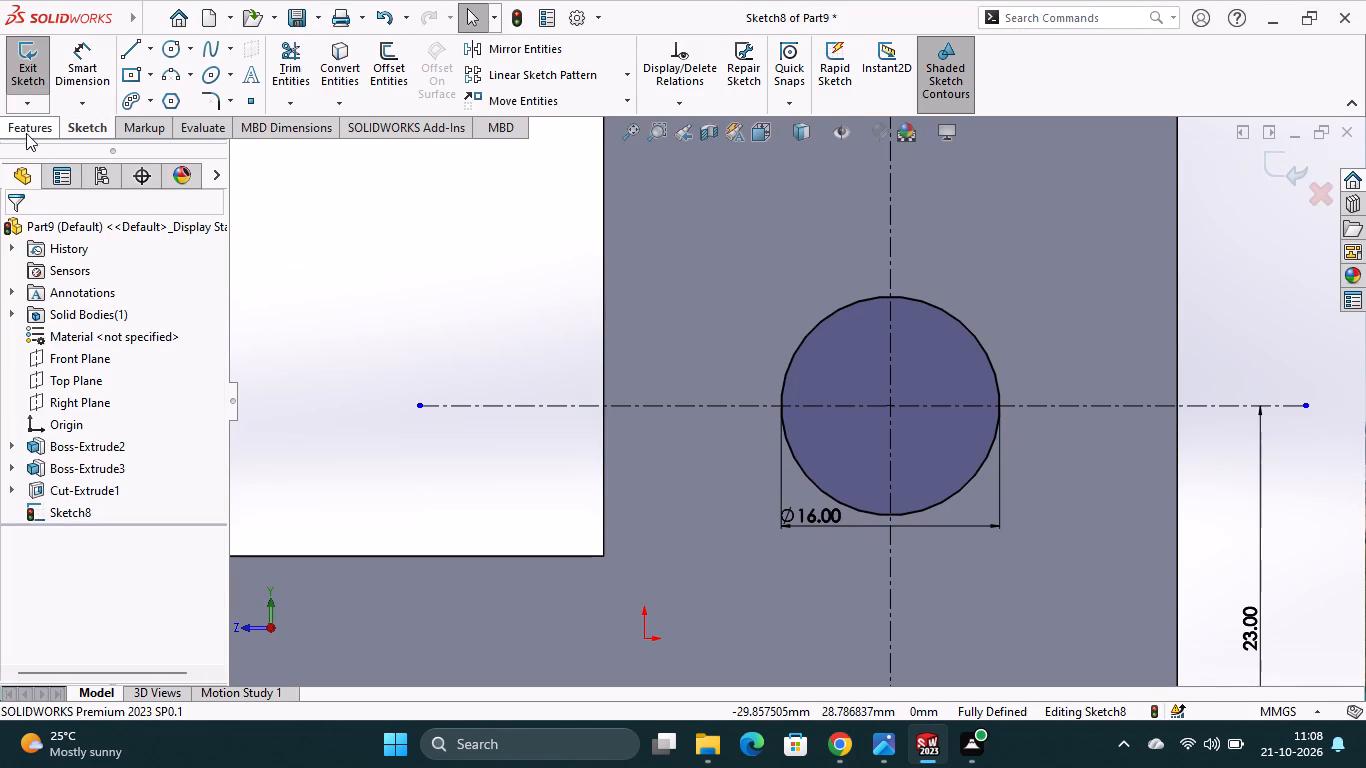
Cut-extrude the 16 mm circle into the upright with a blind depth of 10 mm.
{"action": "left_click", "coordinate": [34, 125]}
{"action": "left_click", "coordinate": [293, 77]}
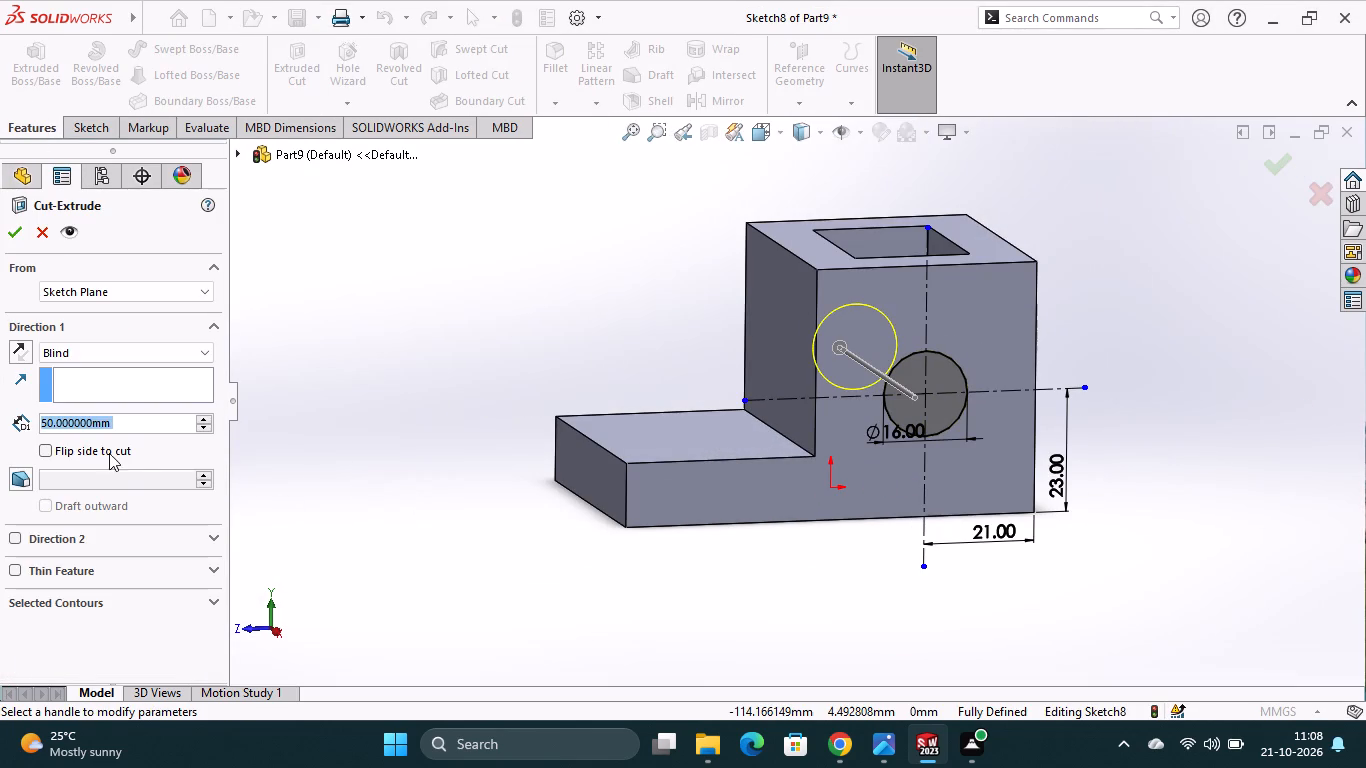
{"action": "key", "text": "1"}
{"action": "key", "text": "0"}
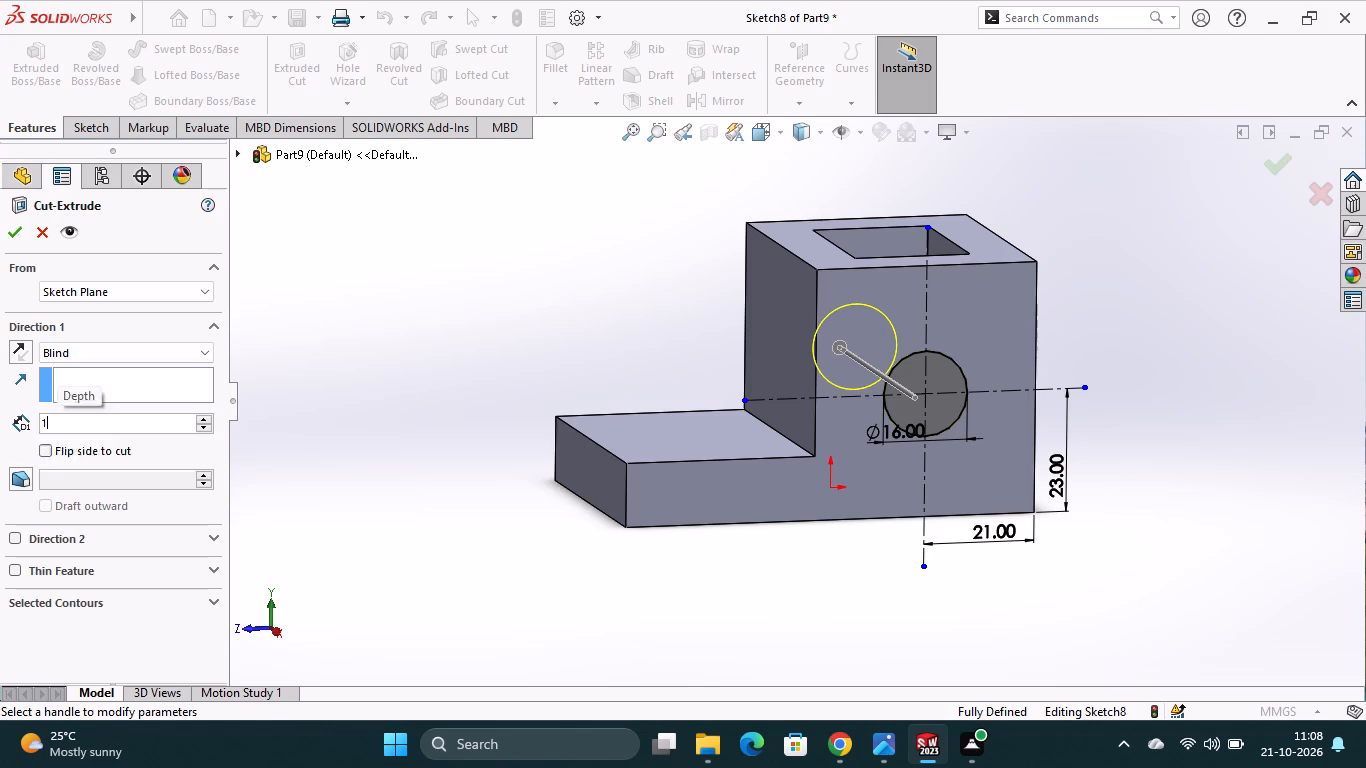
{"action": "key", "text": "Return"}
{"action": "left_click", "coordinate": [19, 234]}
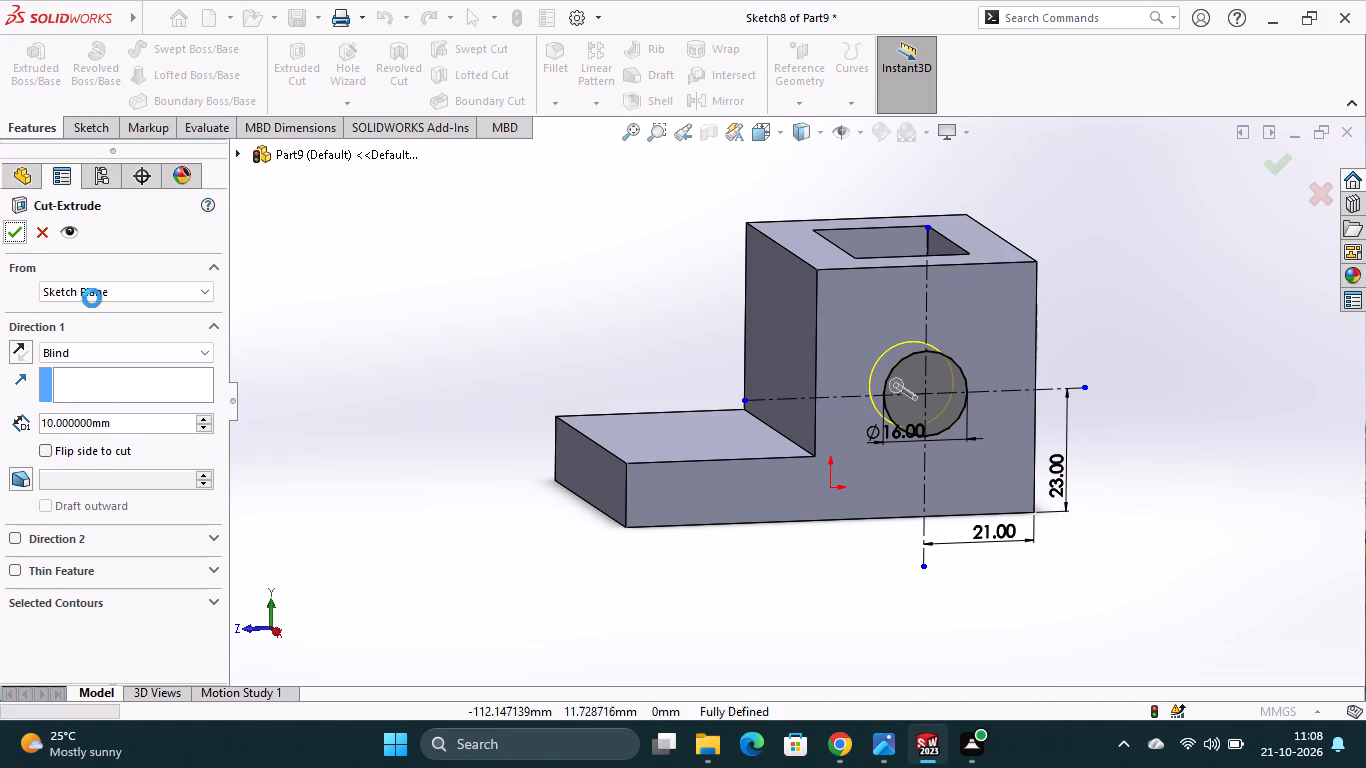
{"action": "left_click", "coordinate": [820, 595]}
Start a sketch on the opposite L-shaped side face and draw a vertical centerline about 59 mm long, about 19 mm from the upright's outer edge.
{"action": "middle_click_drag", "start_coordinate": [951, 628], "coordinate": [975, 644]}
{"action": "scroll", "coordinate": [975, 644], "scroll_direction": "down", "scroll_amount": 1}
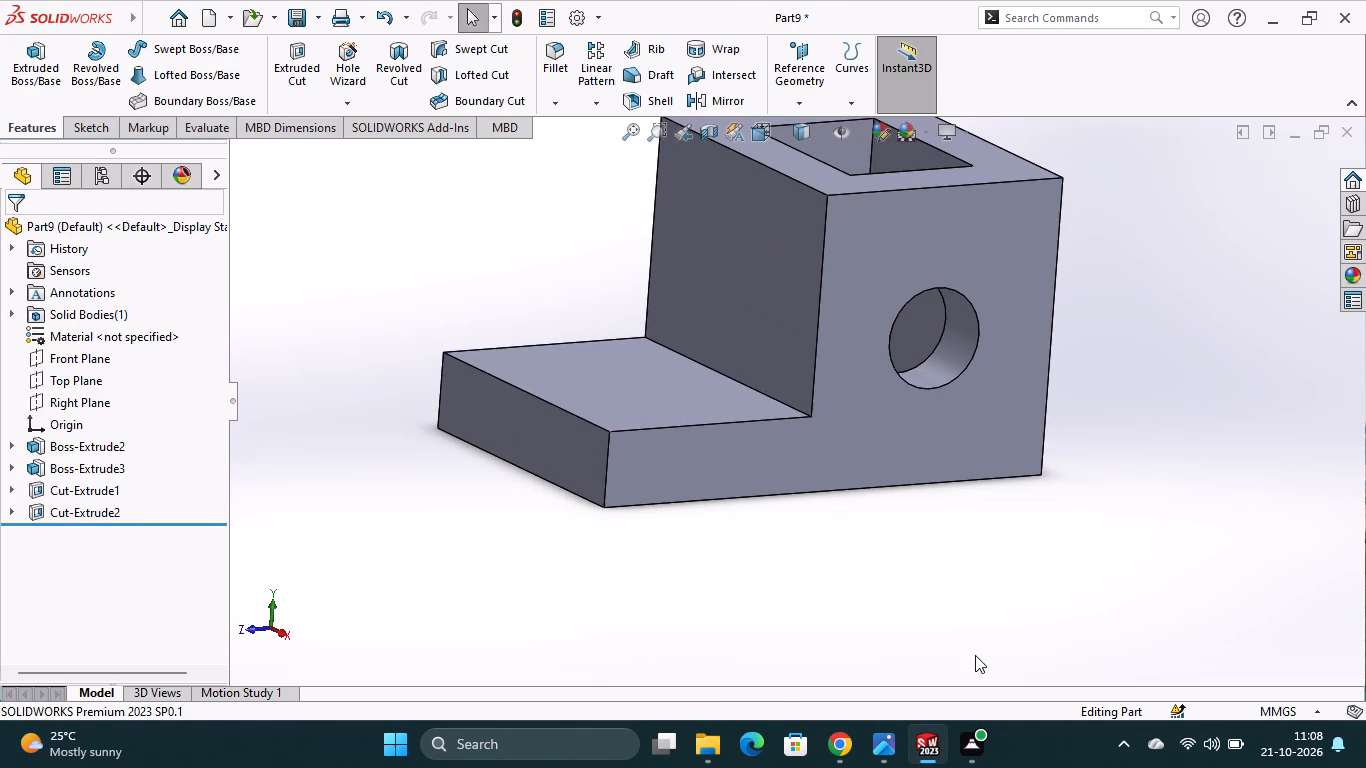
{"action": "middle_click_drag", "start_coordinate": [975, 655], "coordinate": [958, 656]}
{"action": "middle_click_drag", "start_coordinate": [881, 612], "coordinate": [935, 623]}
{"action": "middle_click_drag", "start_coordinate": [911, 622], "coordinate": [960, 623]}
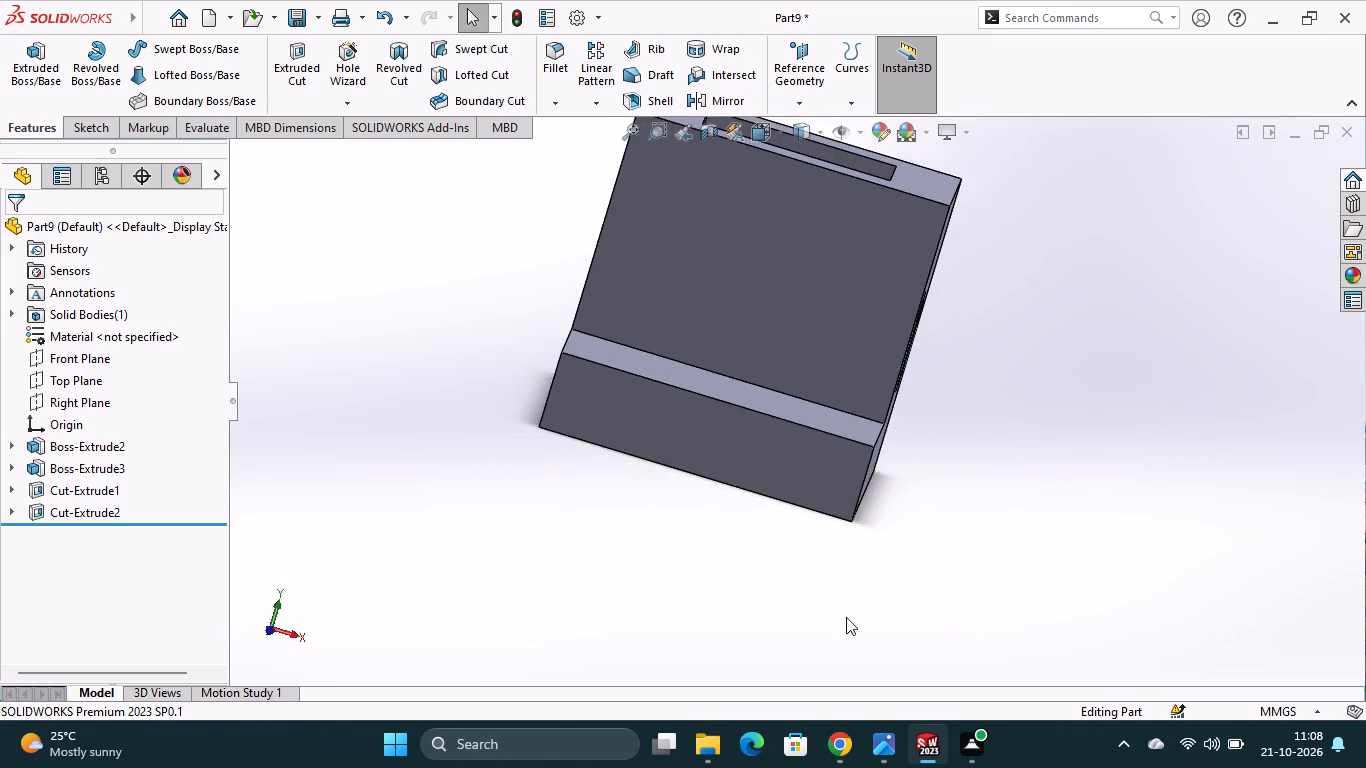
{"action": "middle_click_drag", "start_coordinate": [774, 610], "coordinate": [868, 626]}
{"action": "middle_click_drag", "start_coordinate": [695, 581], "coordinate": [719, 596]}
{"action": "left_click", "coordinate": [595, 311]}
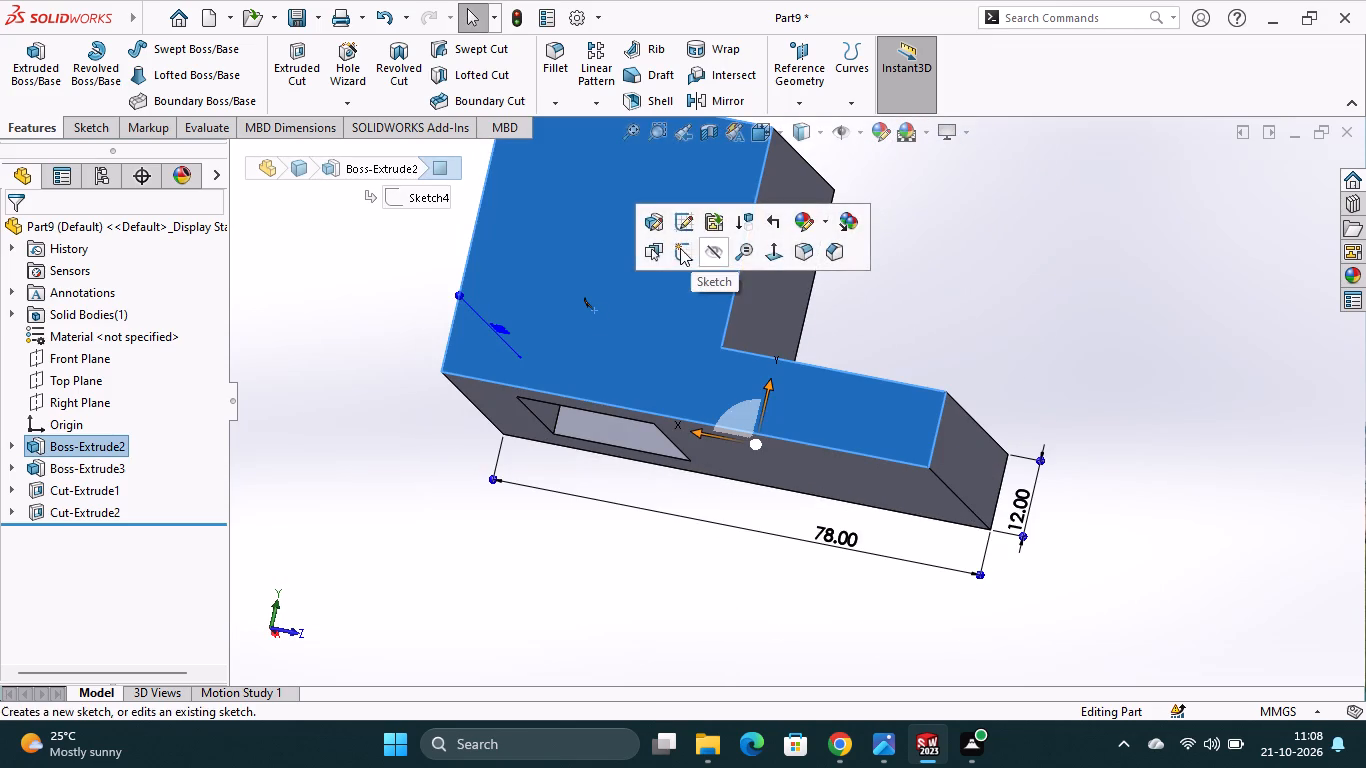
{"action": "left_click", "coordinate": [681, 252]}
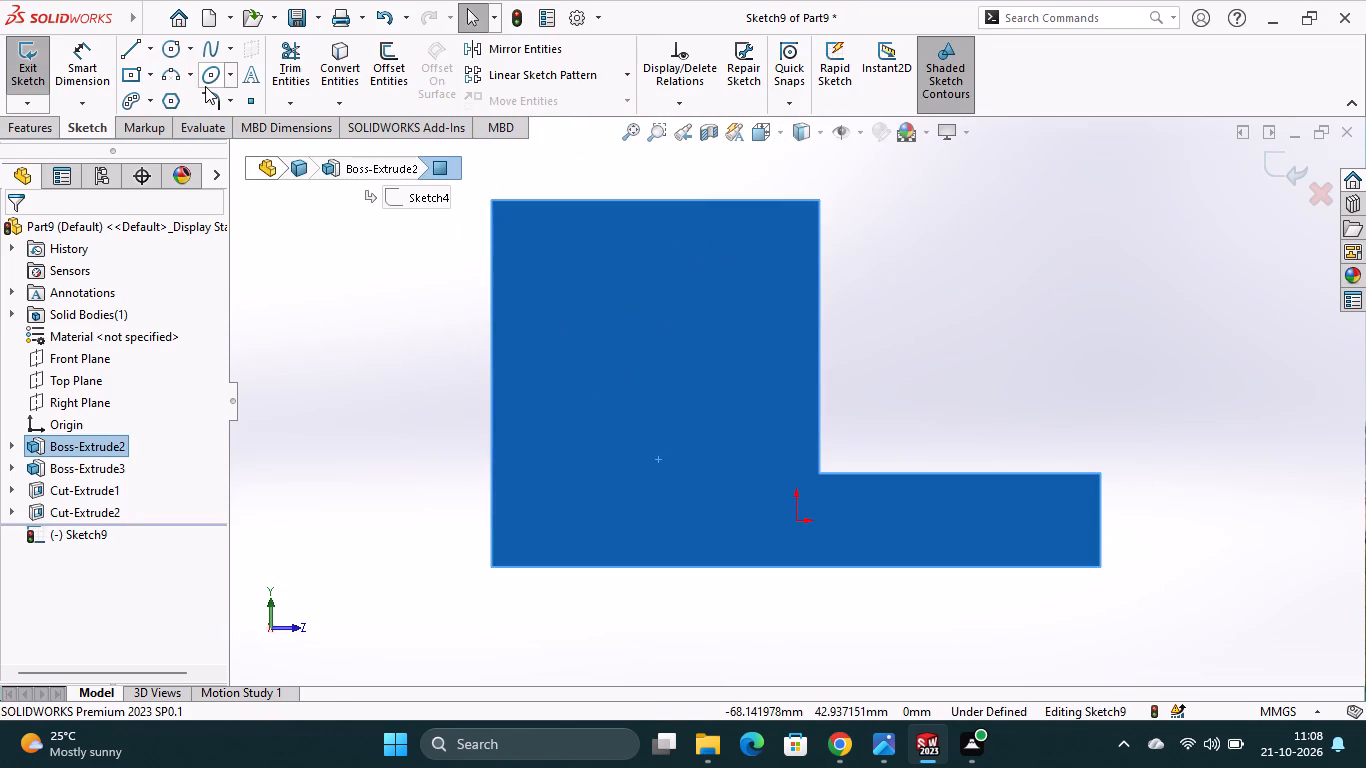
{"action": "left_click", "coordinate": [151, 54]}
{"action": "left_click", "coordinate": [167, 93]}
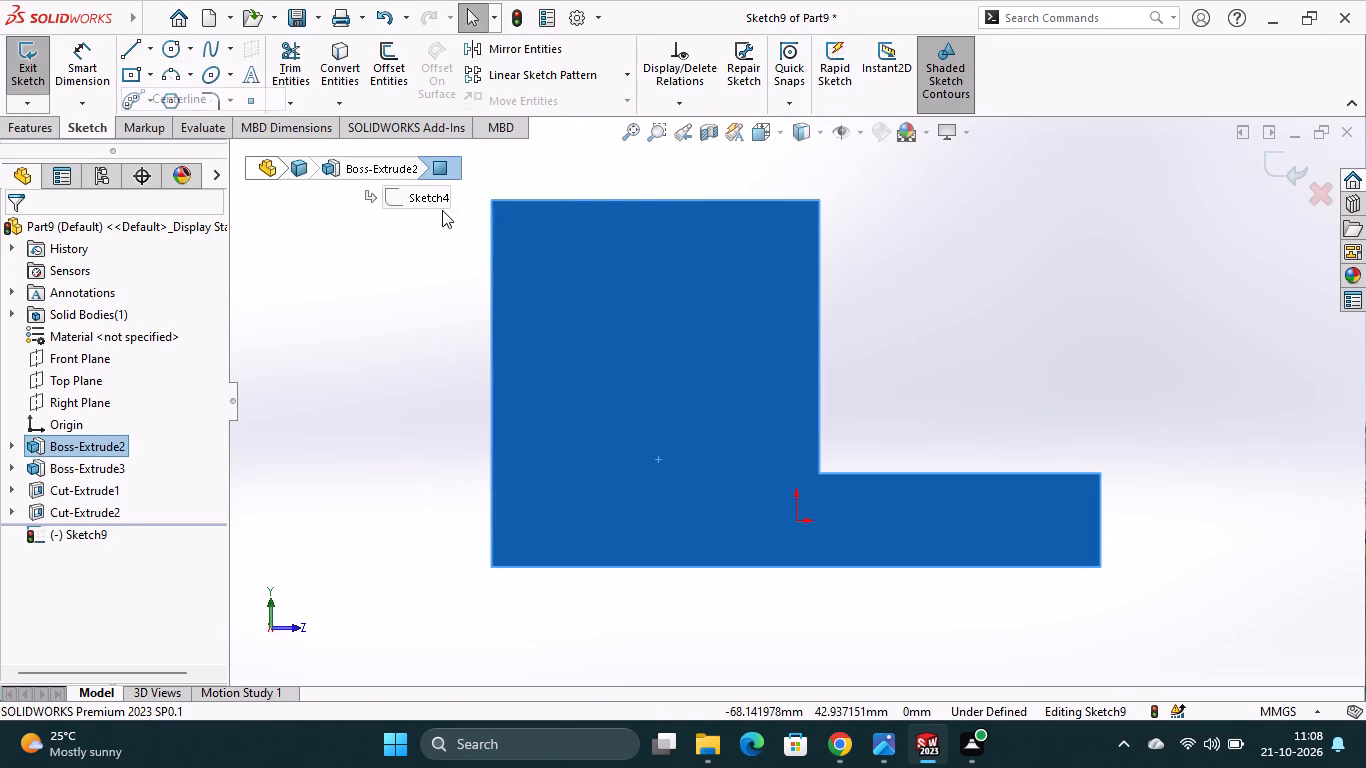
{"action": "left_click", "coordinate": [643, 161]}
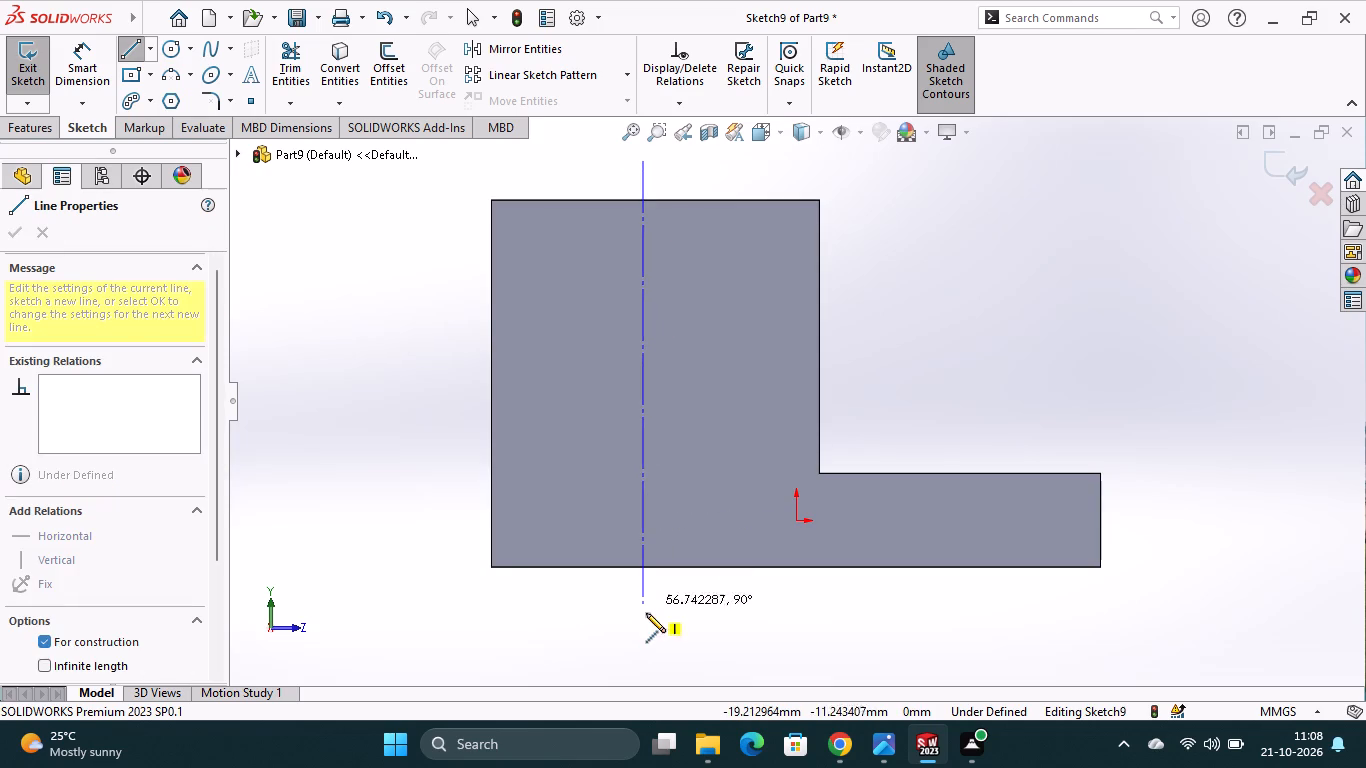
{"action": "left_click", "coordinate": [646, 625]}
{"action": "key", "text": "Escape"}
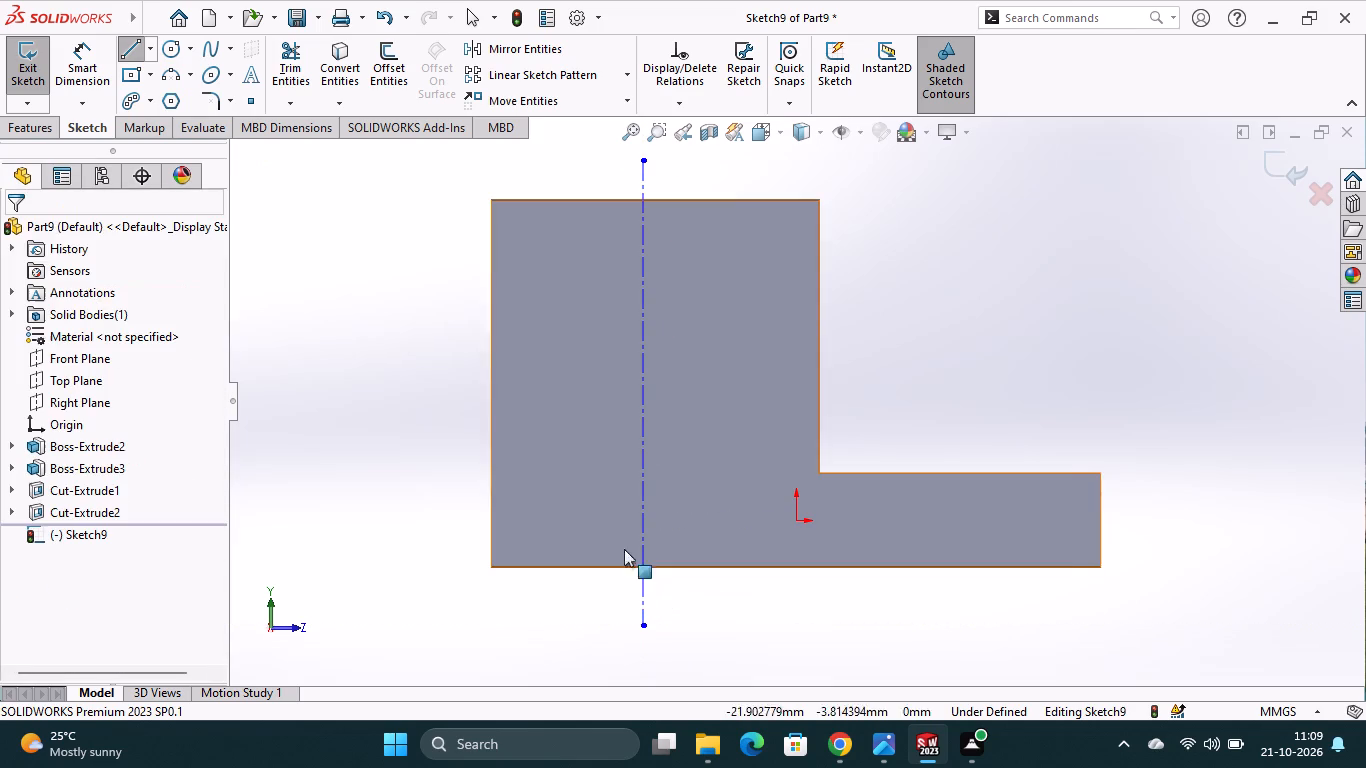
Draw a roughly horizontal centerline about 65 mm long across the upright, about 25 mm above the base's bottom edge.
{"action": "left_click", "coordinate": [154, 52]}
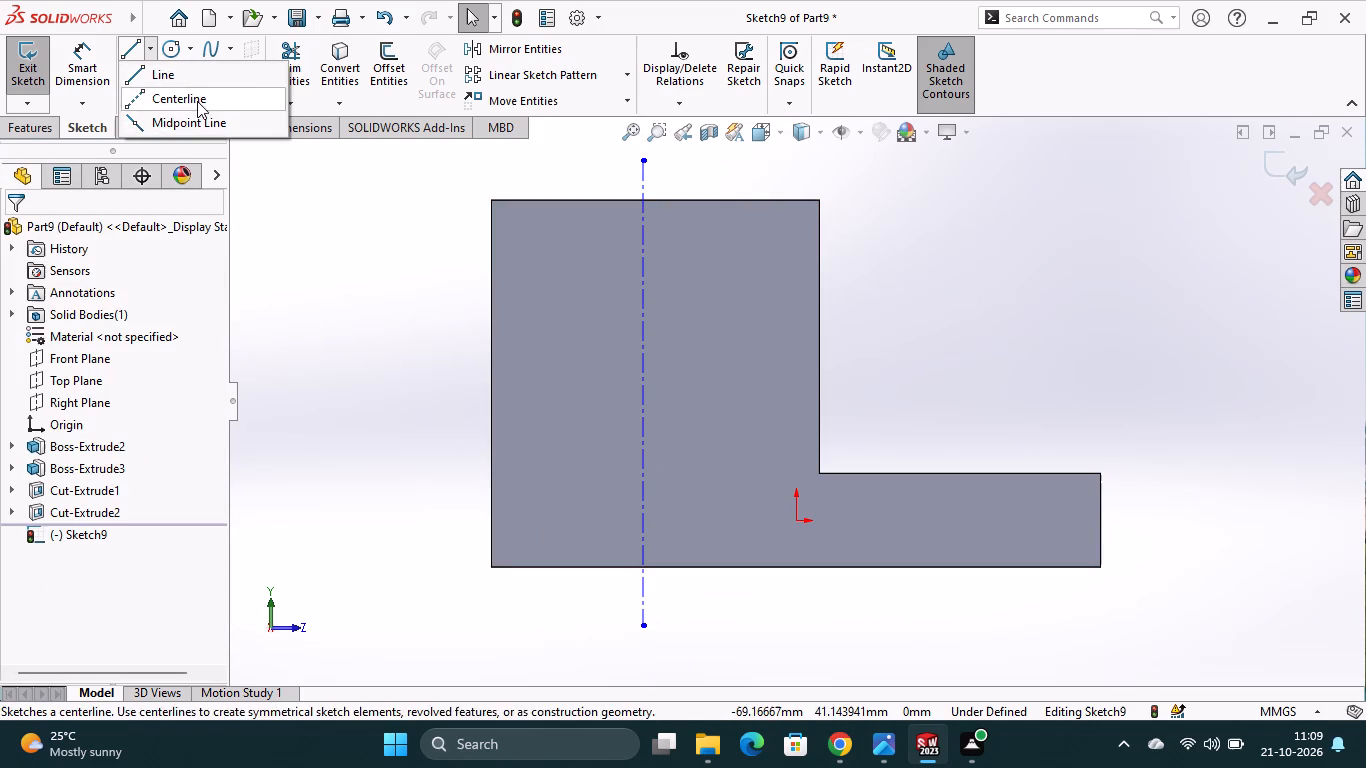
{"action": "left_click", "coordinate": [197, 101]}
{"action": "left_click", "coordinate": [406, 370]}
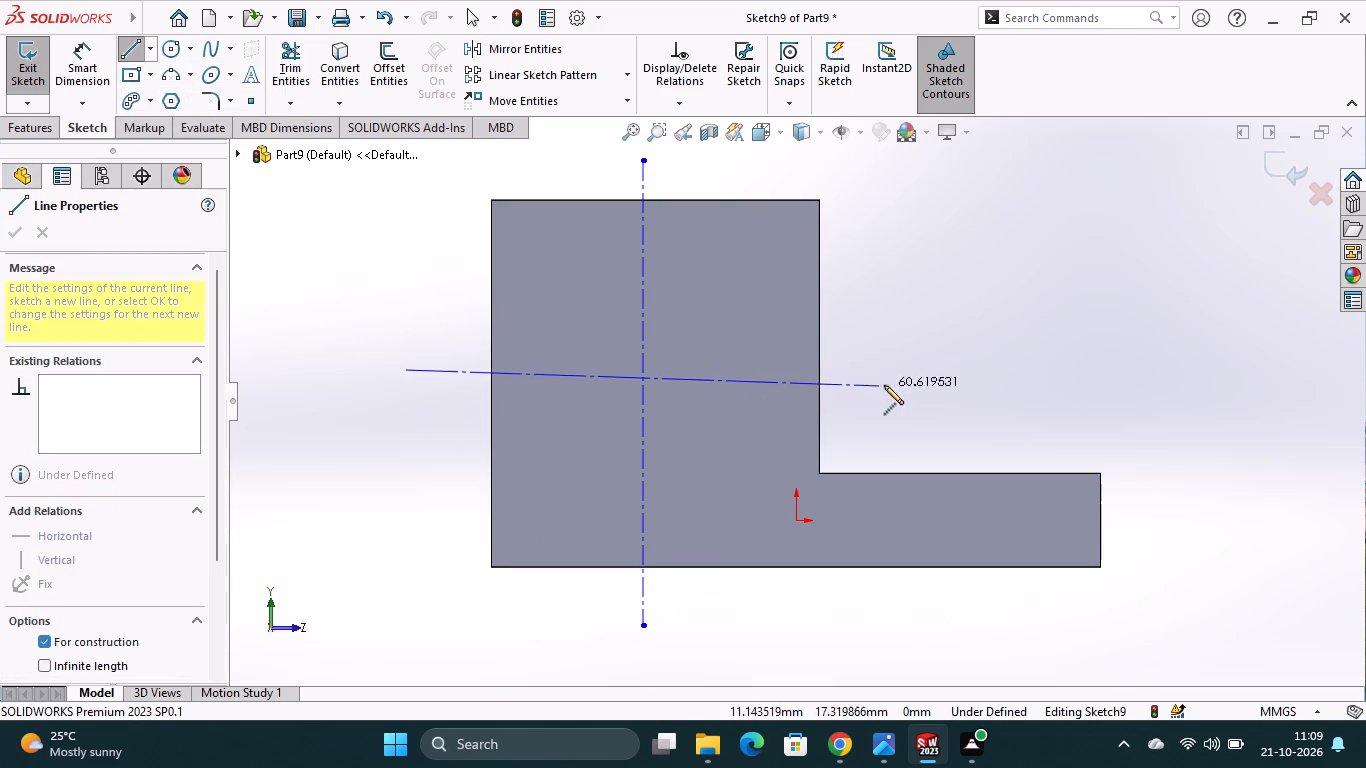
{"action": "left_click", "coordinate": [910, 363]}
{"action": "key", "text": "Escape"}
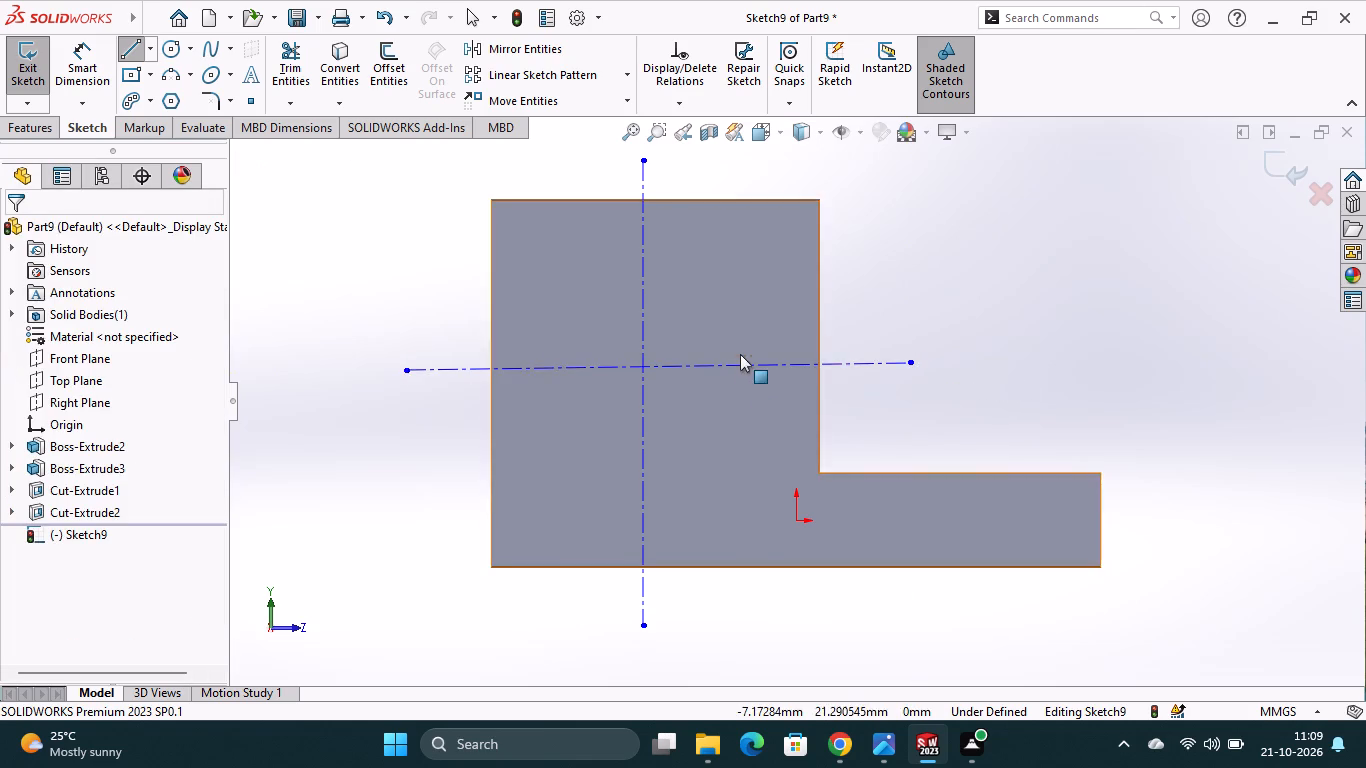
Apply a Horizontal relation to the centerline crossing the upright and a Vertical relation to the upright centerline.
{"action": "right_click", "coordinate": [740, 363]}
{"action": "left_click", "coordinate": [757, 305]}
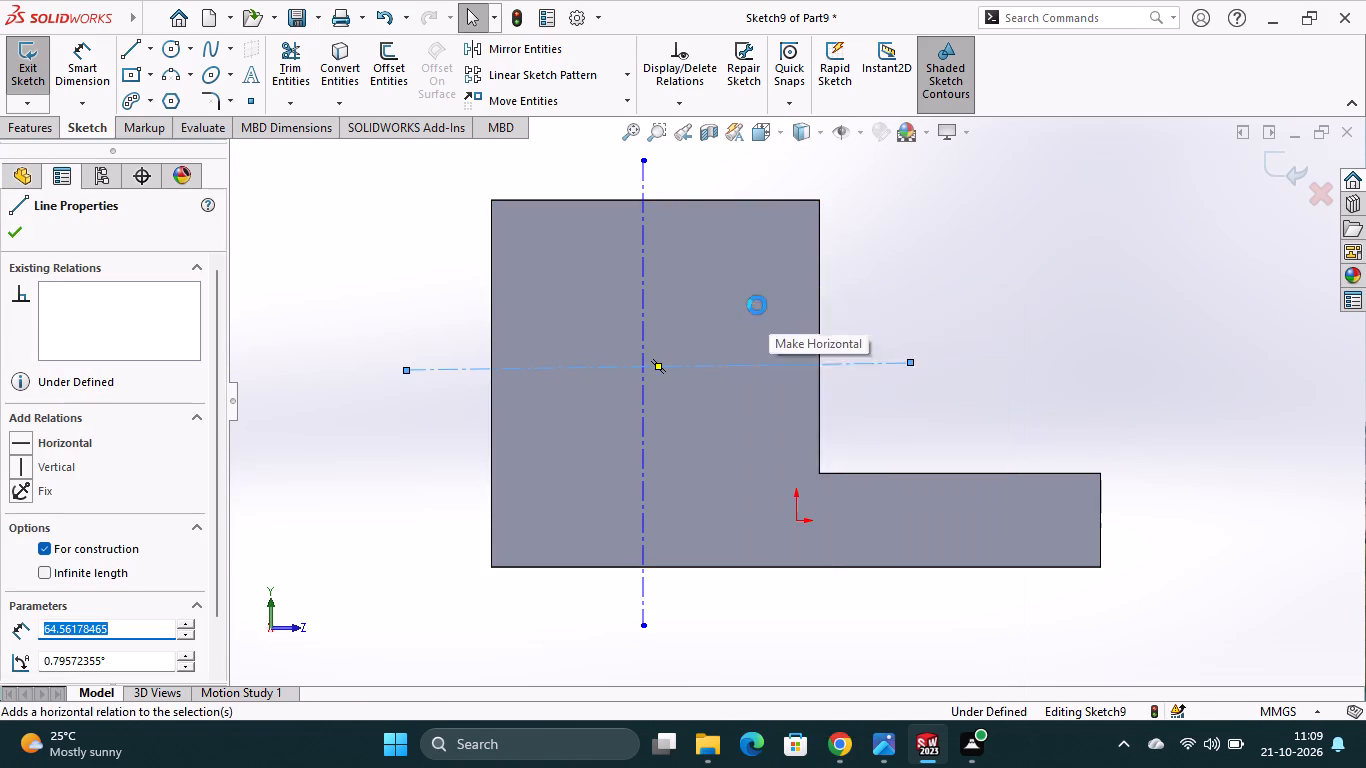
{"action": "right_click", "coordinate": [641, 272]}
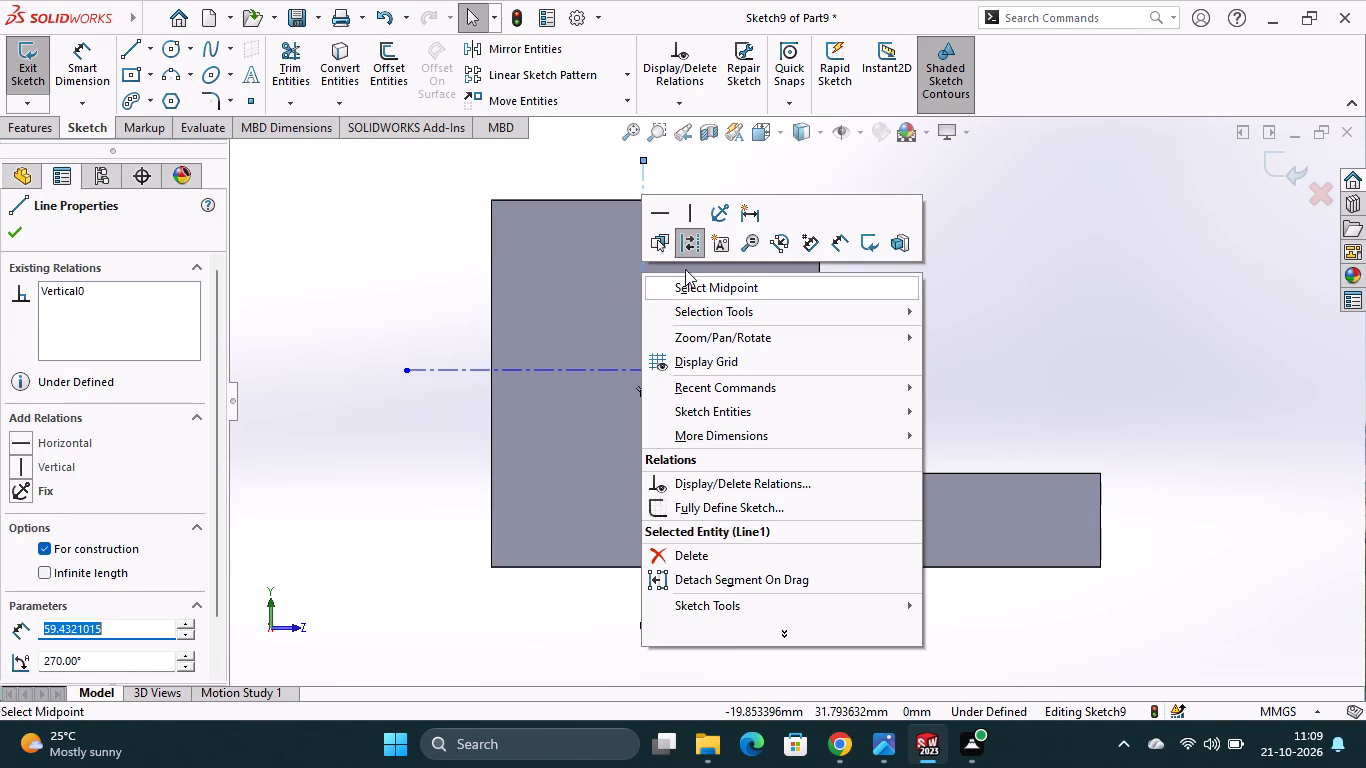
{"action": "left_click", "coordinate": [681, 213]}
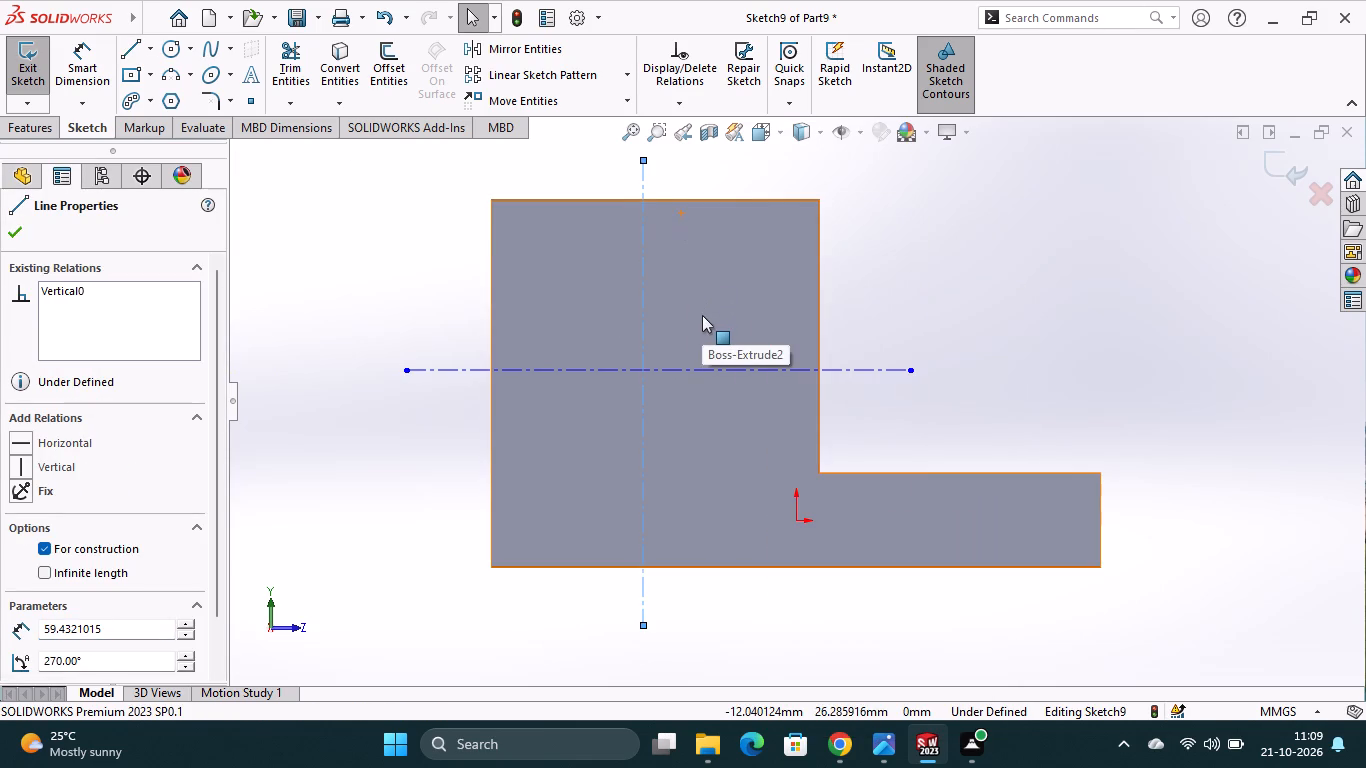
{"action": "key", "text": "Escape"}
Dimension the vertical centerline to 21 mm from the upright's outer vertical edge.
{"action": "left_click", "coordinate": [88, 72]}
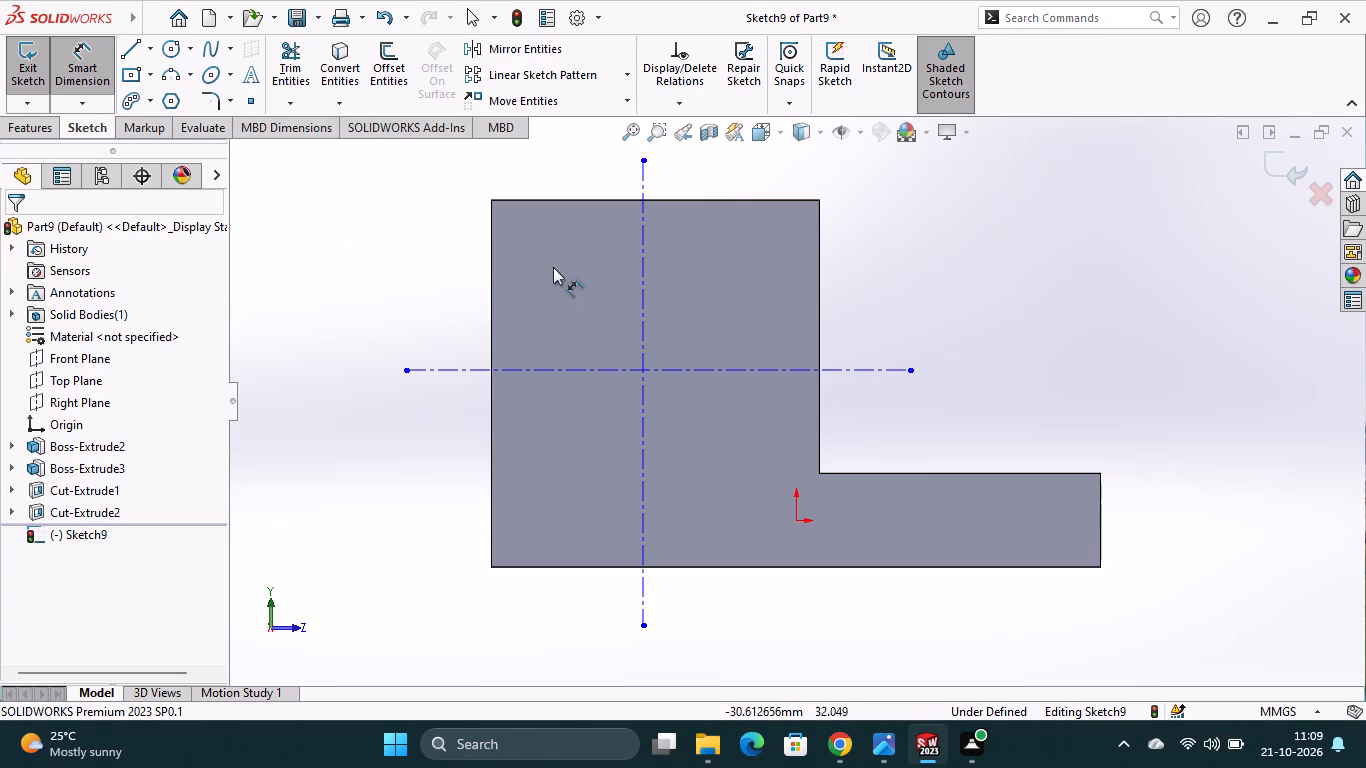
{"action": "left_click", "coordinate": [491, 295]}
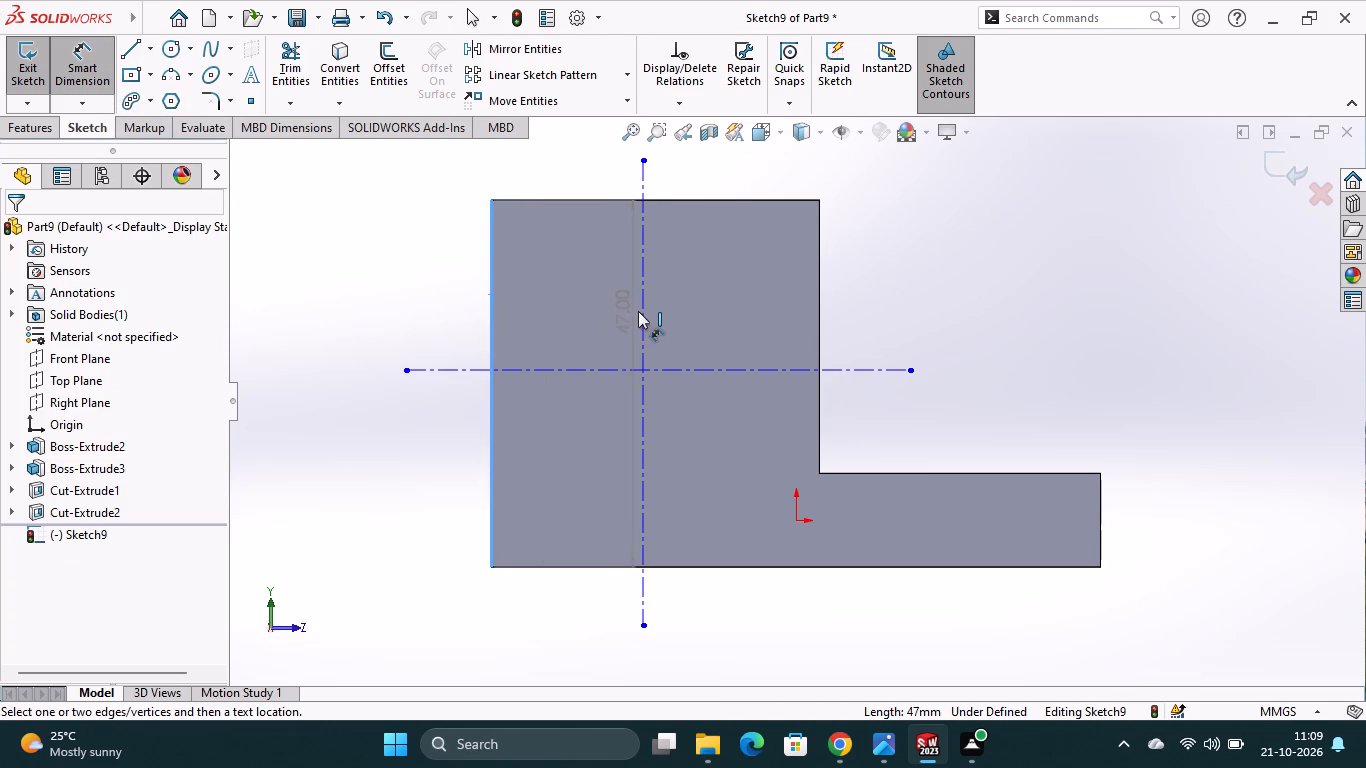
{"action": "left_click", "coordinate": [642, 304]}
{"action": "left_click", "coordinate": [588, 177]}
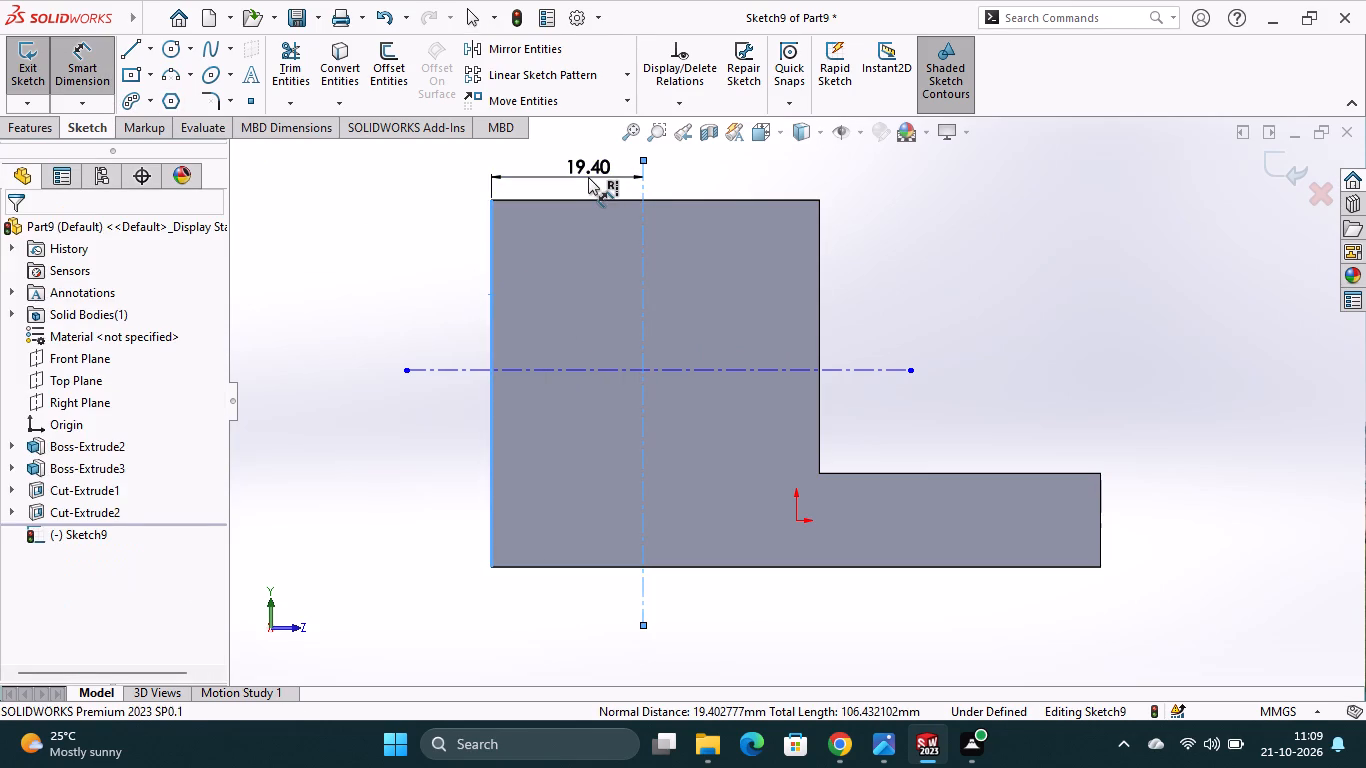
{"action": "type", "text": "21"}
{"action": "key", "text": "Return"}
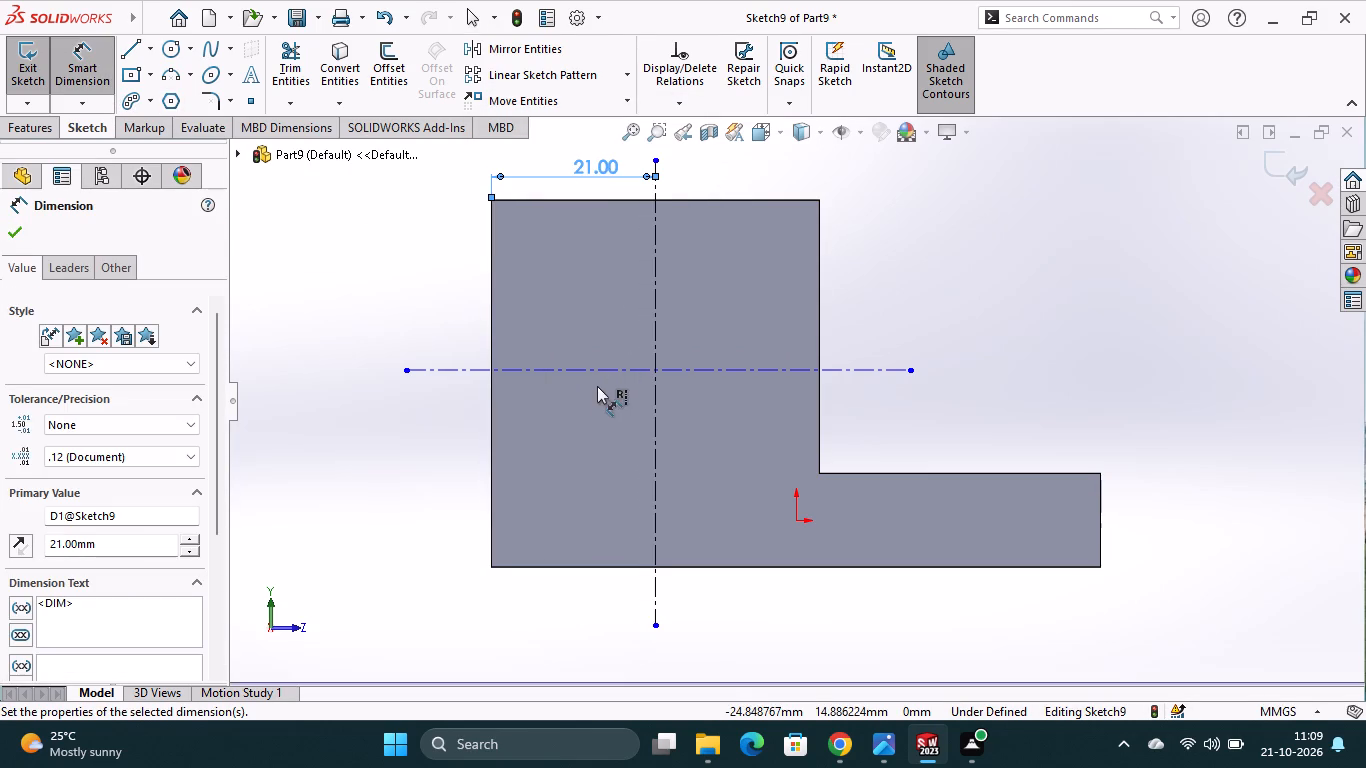
Dimension the horizontal centerline to 23 mm from the base's bottom edge.
{"action": "left_click", "coordinate": [601, 367]}
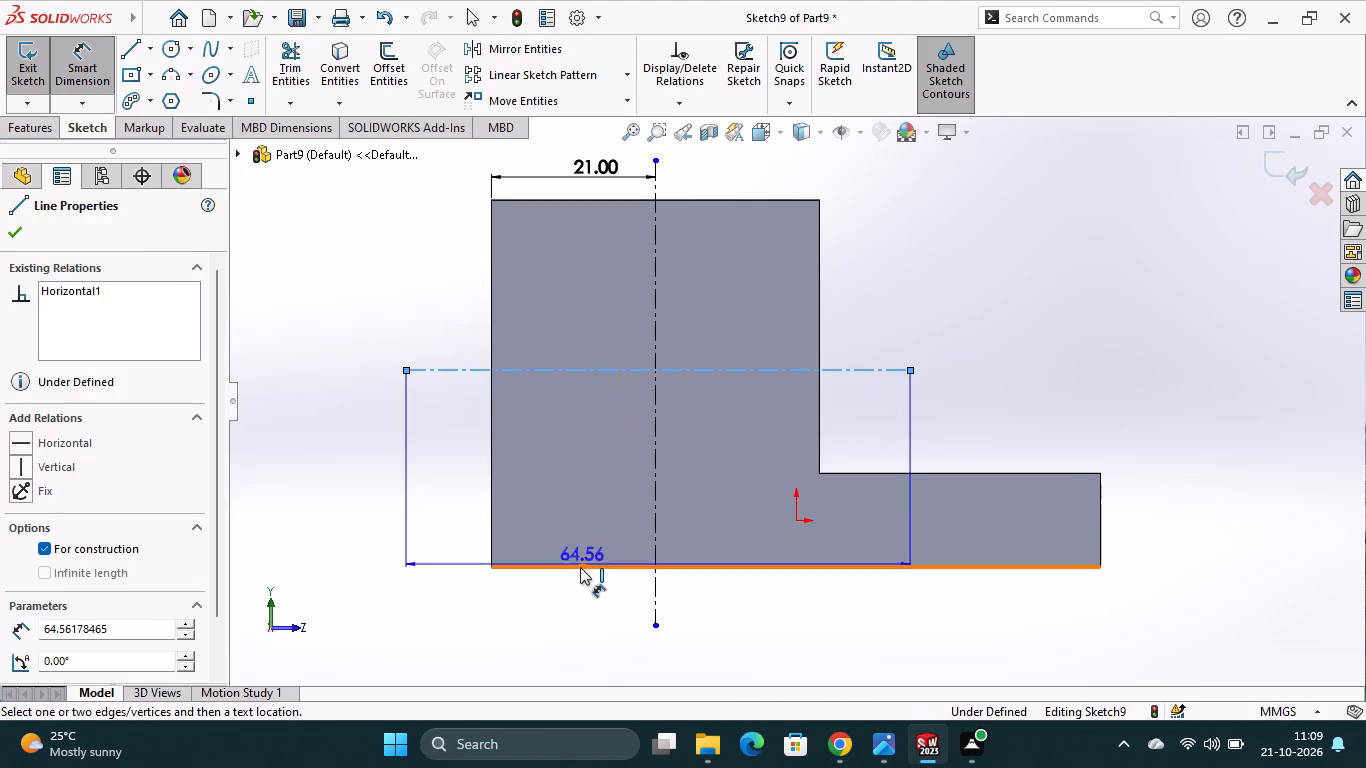
{"action": "left_click", "coordinate": [578, 567]}
{"action": "left_click", "coordinate": [472, 515]}
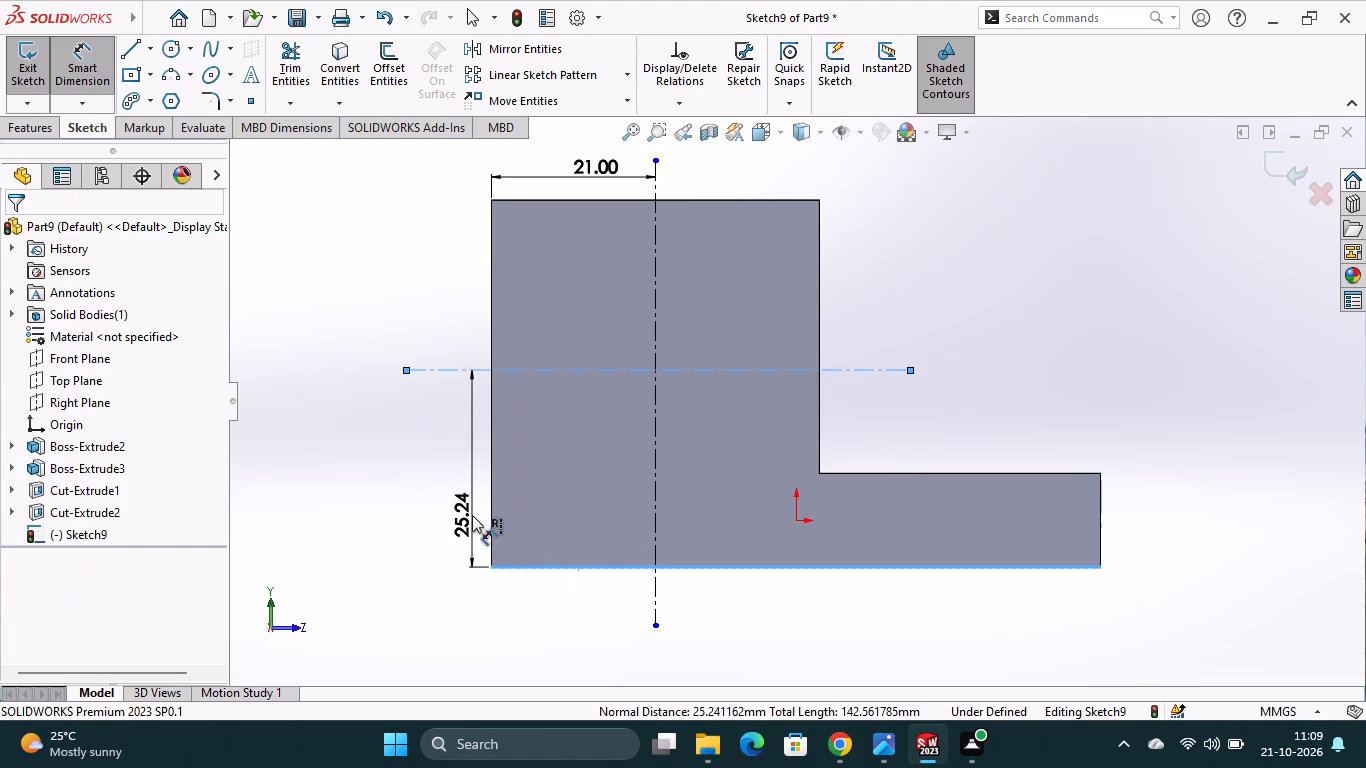
{"action": "key", "text": "2"}
{"action": "key", "text": "3"}
{"action": "key", "text": "Return"}
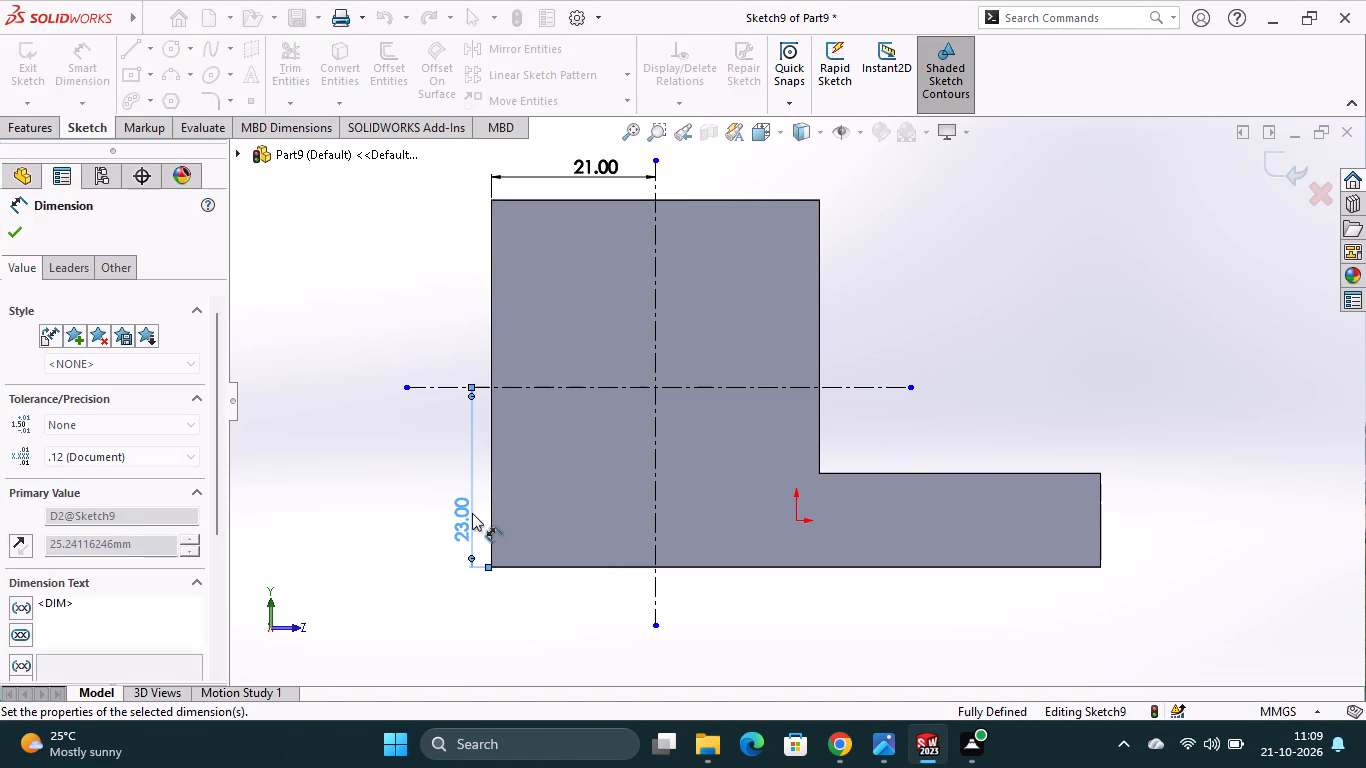
Sketch a circle of about 5.4 mm radius centered on the intersection of the two centerlines.
{"action": "left_click", "coordinate": [173, 52]}
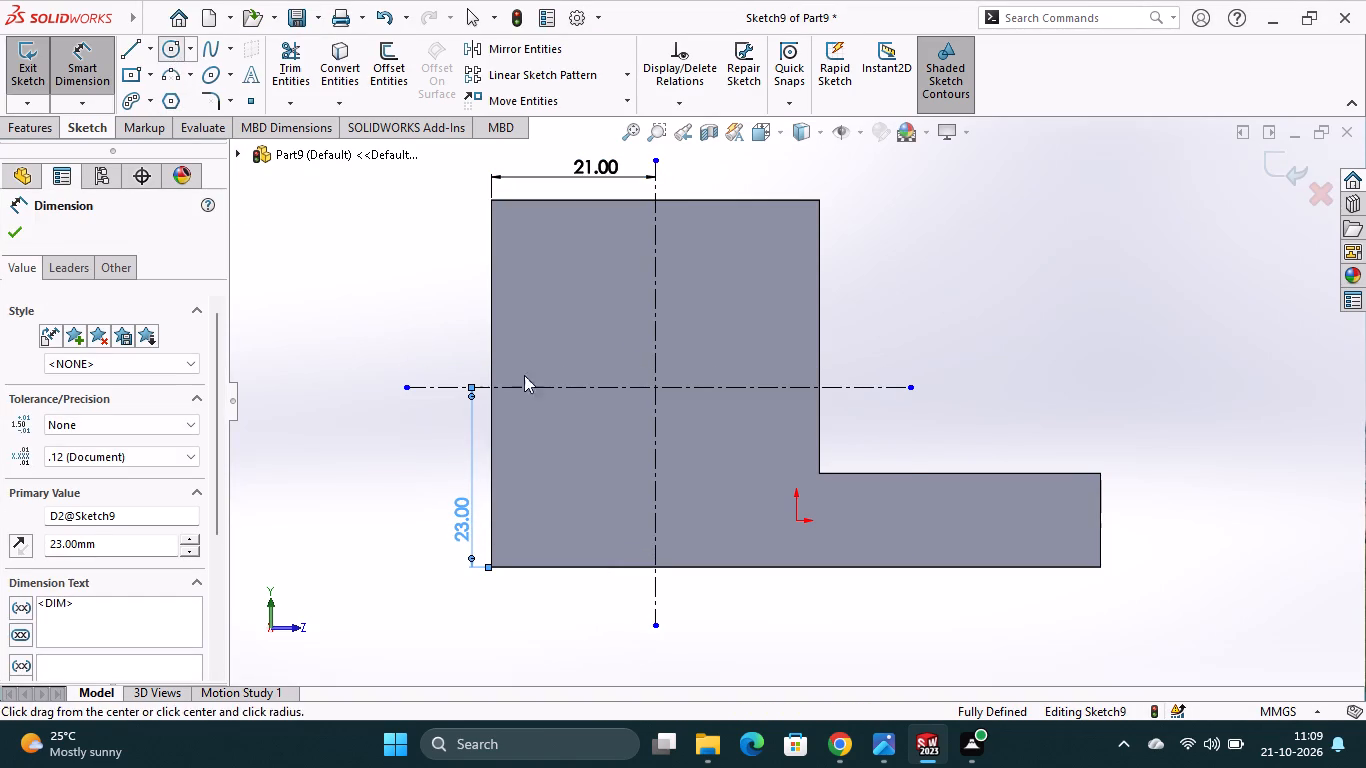
{"action": "scroll", "coordinate": [658, 386], "scroll_direction": "down", "scroll_amount": 3}
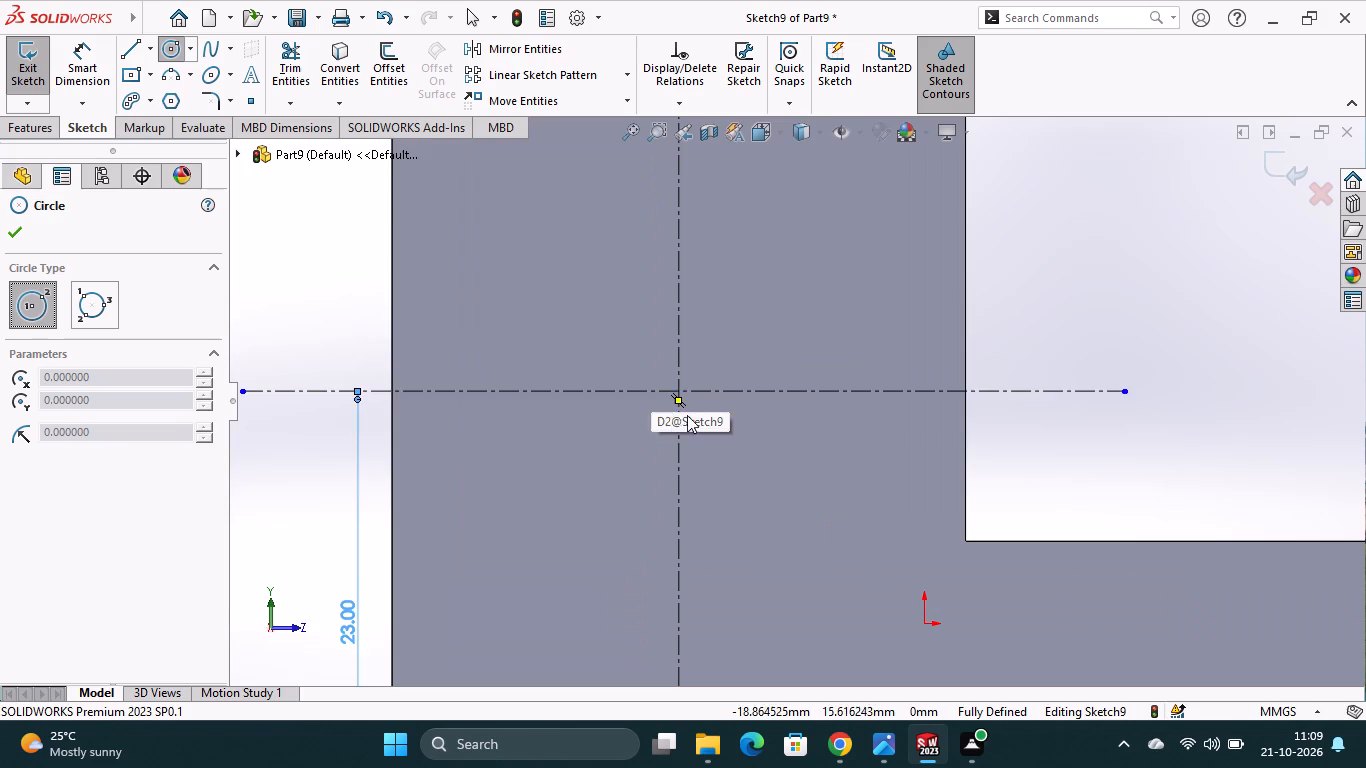
{"action": "scroll", "coordinate": [683, 395], "scroll_direction": "down", "scroll_amount": 3}
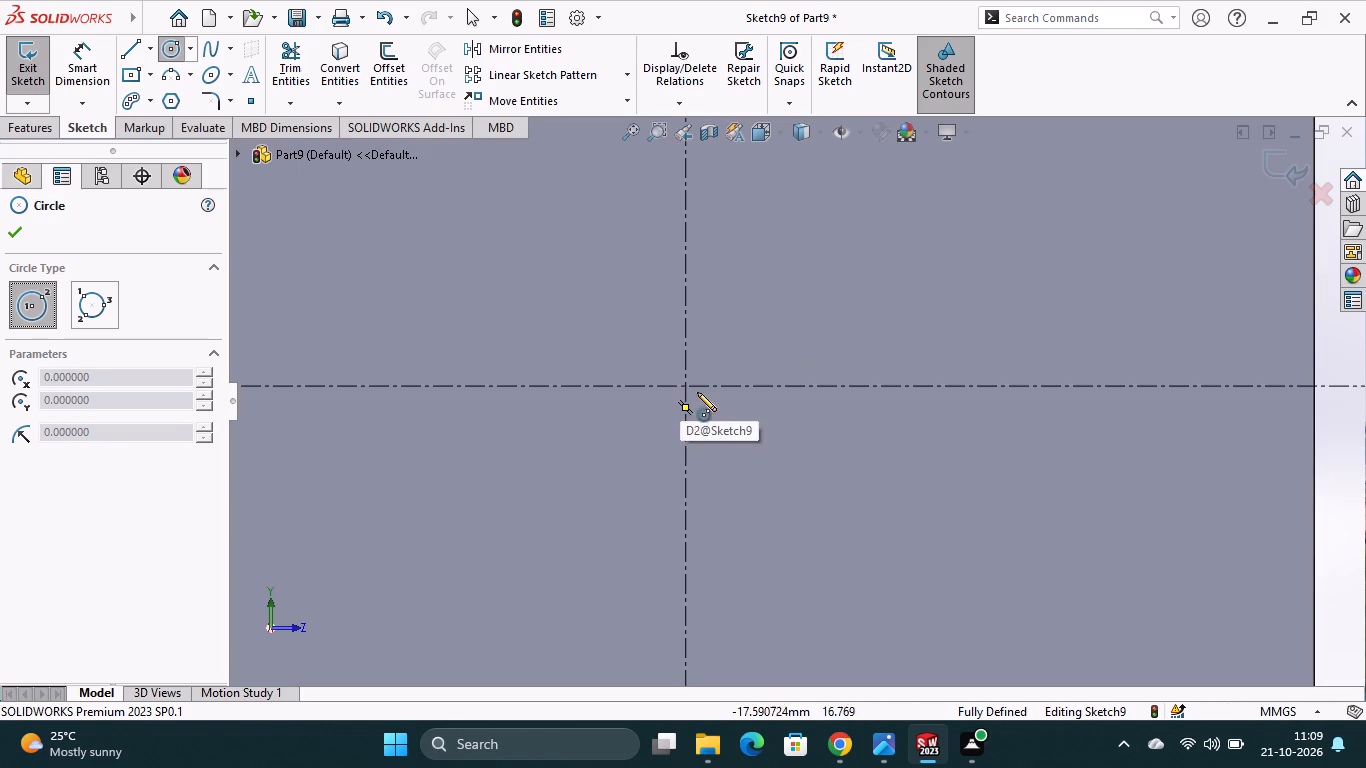
{"action": "left_click", "coordinate": [686, 387]}
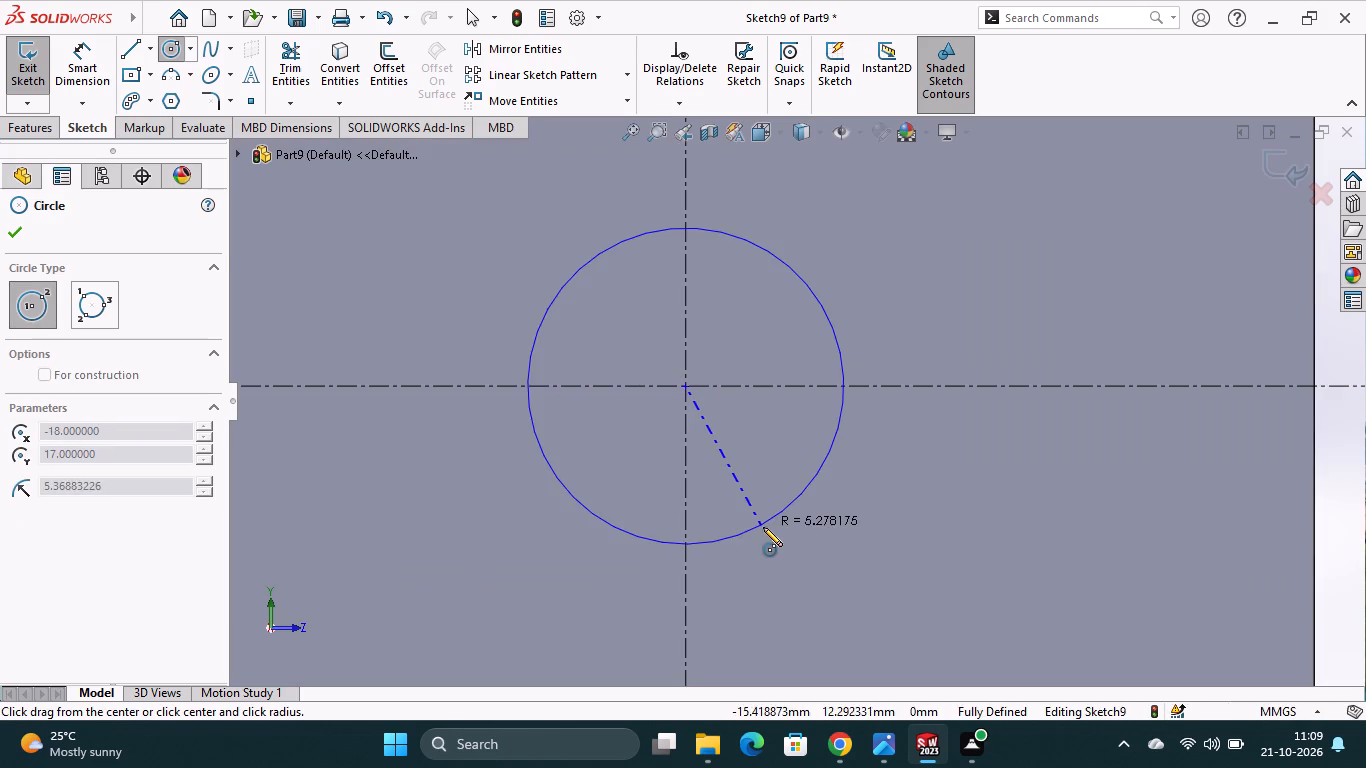
{"action": "left_click", "coordinate": [763, 527]}
{"action": "key", "text": "Escape"}
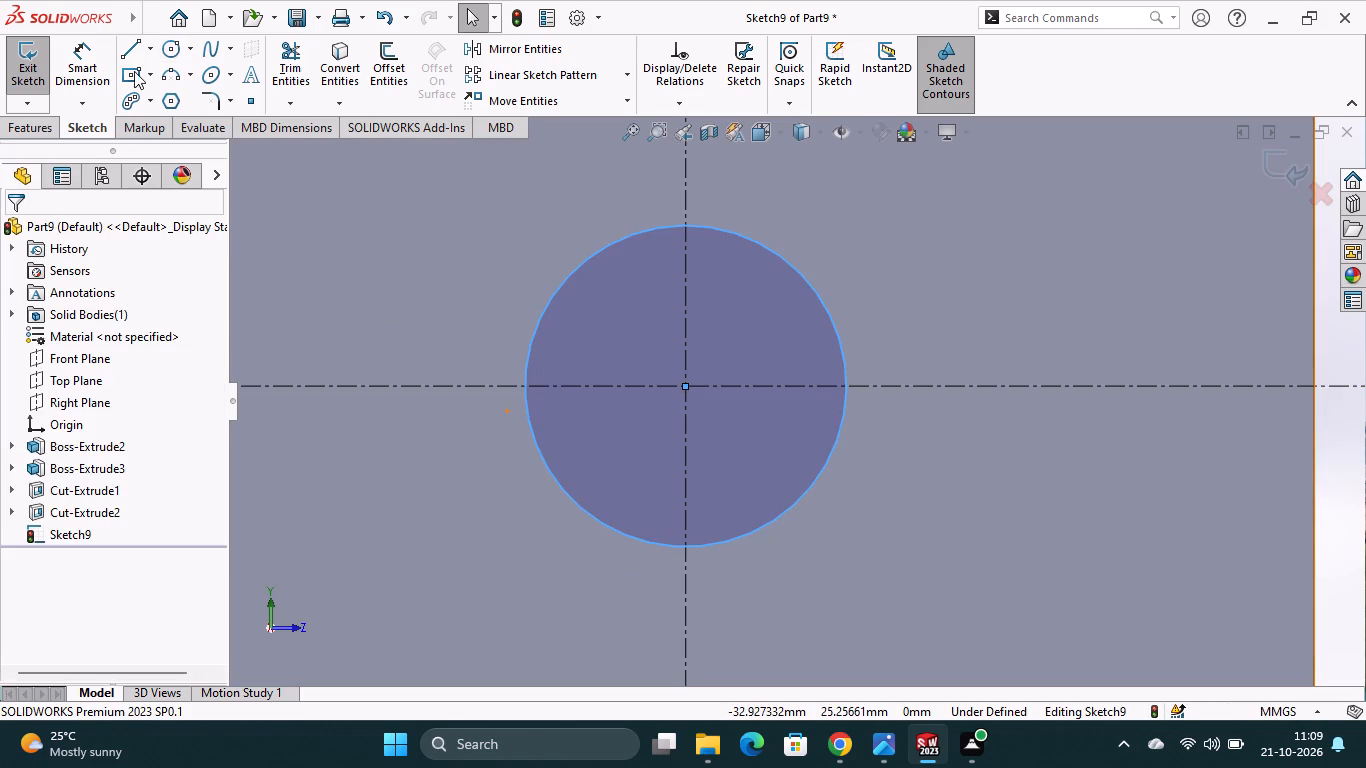
Dimension the circle's diameter to 16 mm.
{"action": "left_click", "coordinate": [106, 56]}
{"action": "left_click", "coordinate": [566, 275]}
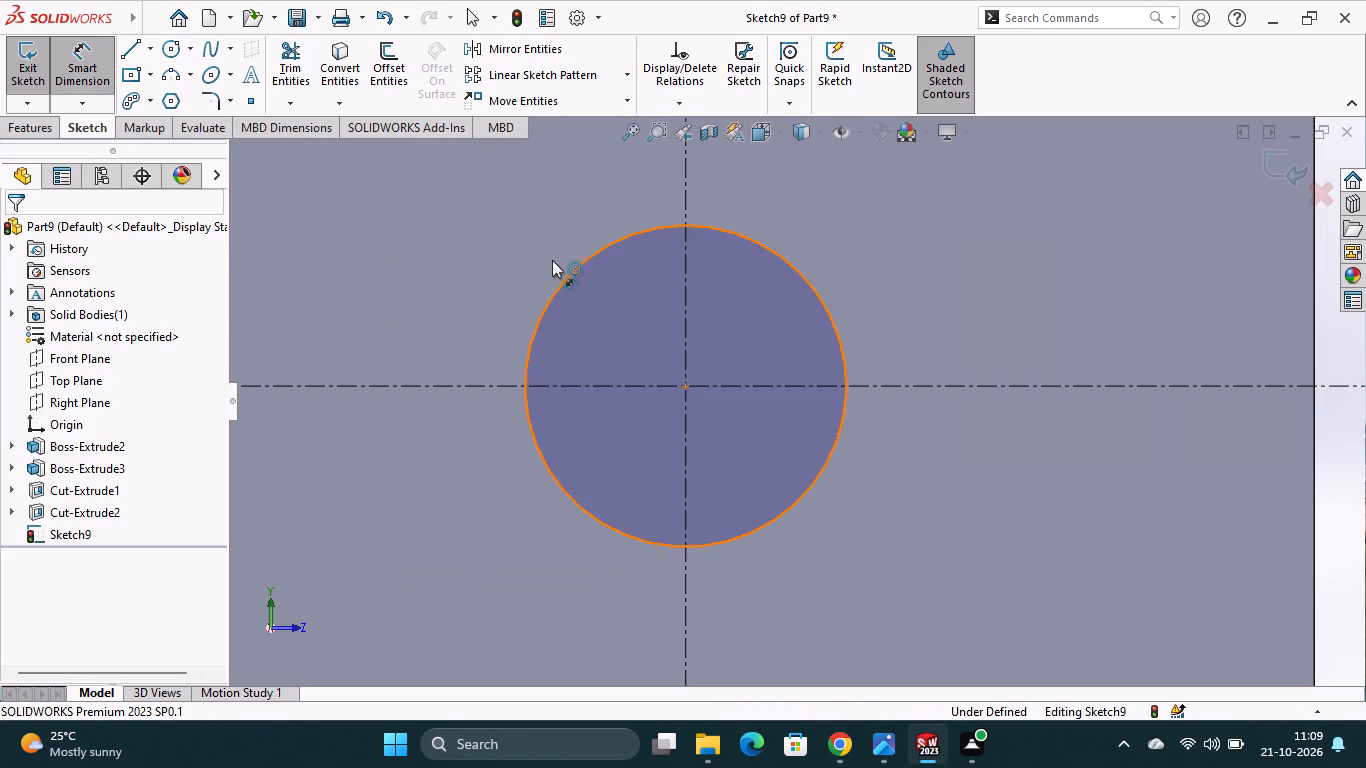
{"action": "left_click", "coordinate": [546, 254]}
{"action": "type", "text": "16"}
{"action": "key", "text": "Return"}
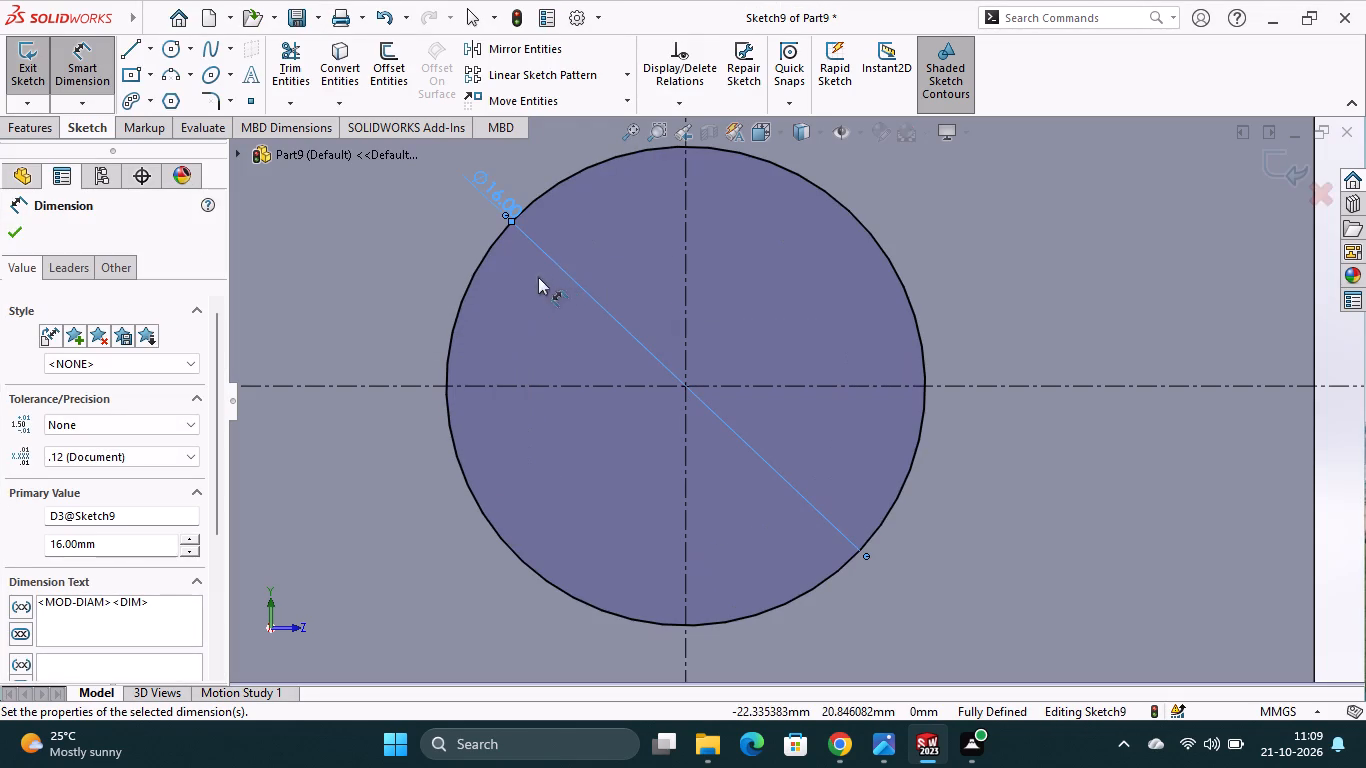
Cut-extrude the 16 mm circle from the upright's side face with a Blind depth of 10 mm.
{"action": "scroll", "coordinate": [588, 303], "scroll_direction": "up", "scroll_amount": 3}
{"action": "left_click", "coordinate": [50, 126]}
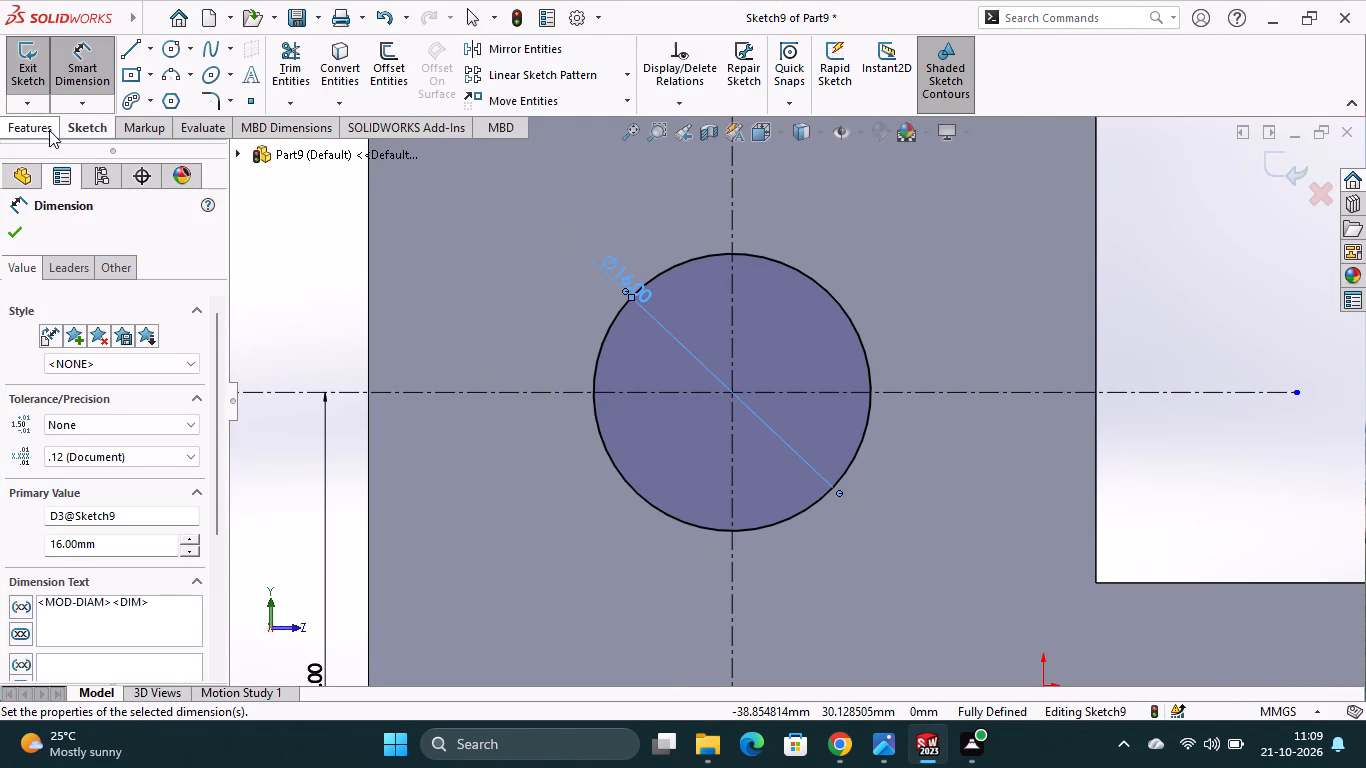
{"action": "left_click", "coordinate": [283, 95]}
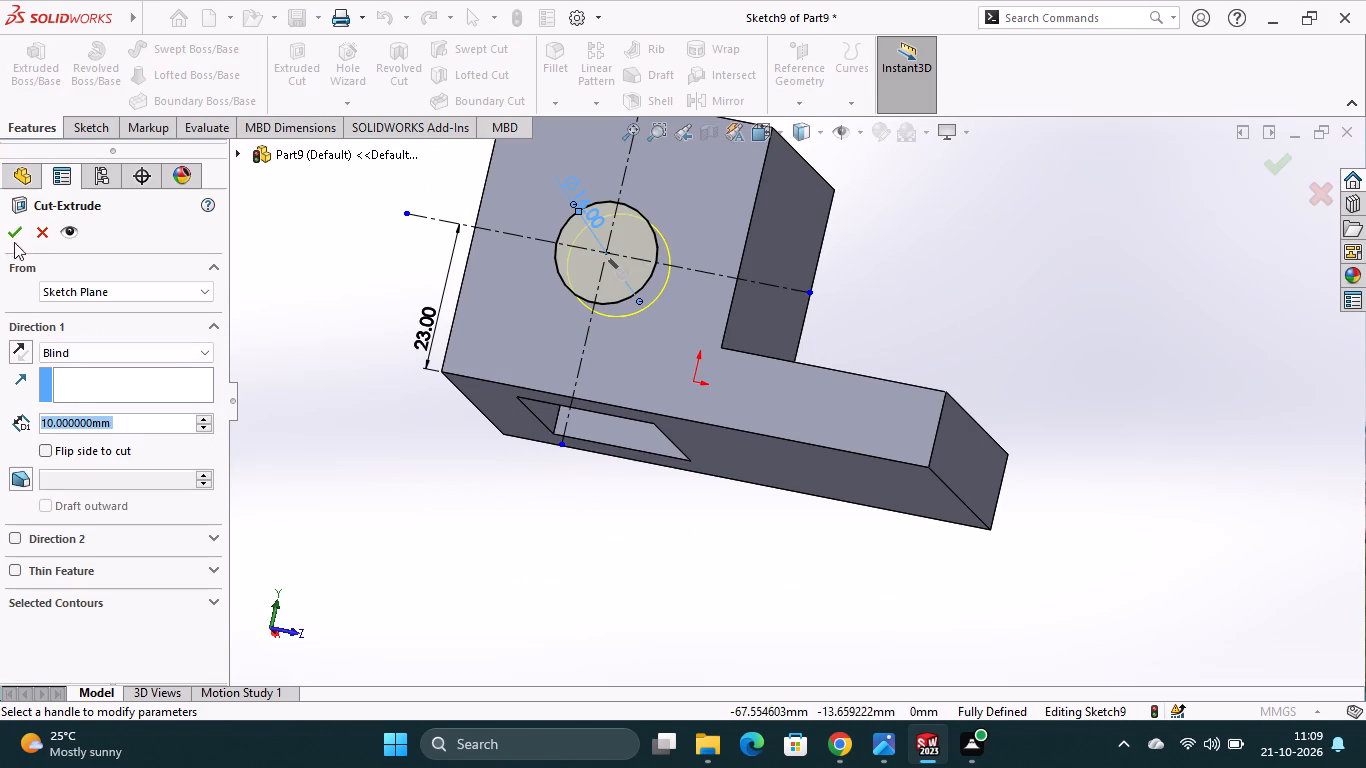
{"action": "left_click", "coordinate": [16, 228]}
{"action": "left_click", "coordinate": [618, 564]}
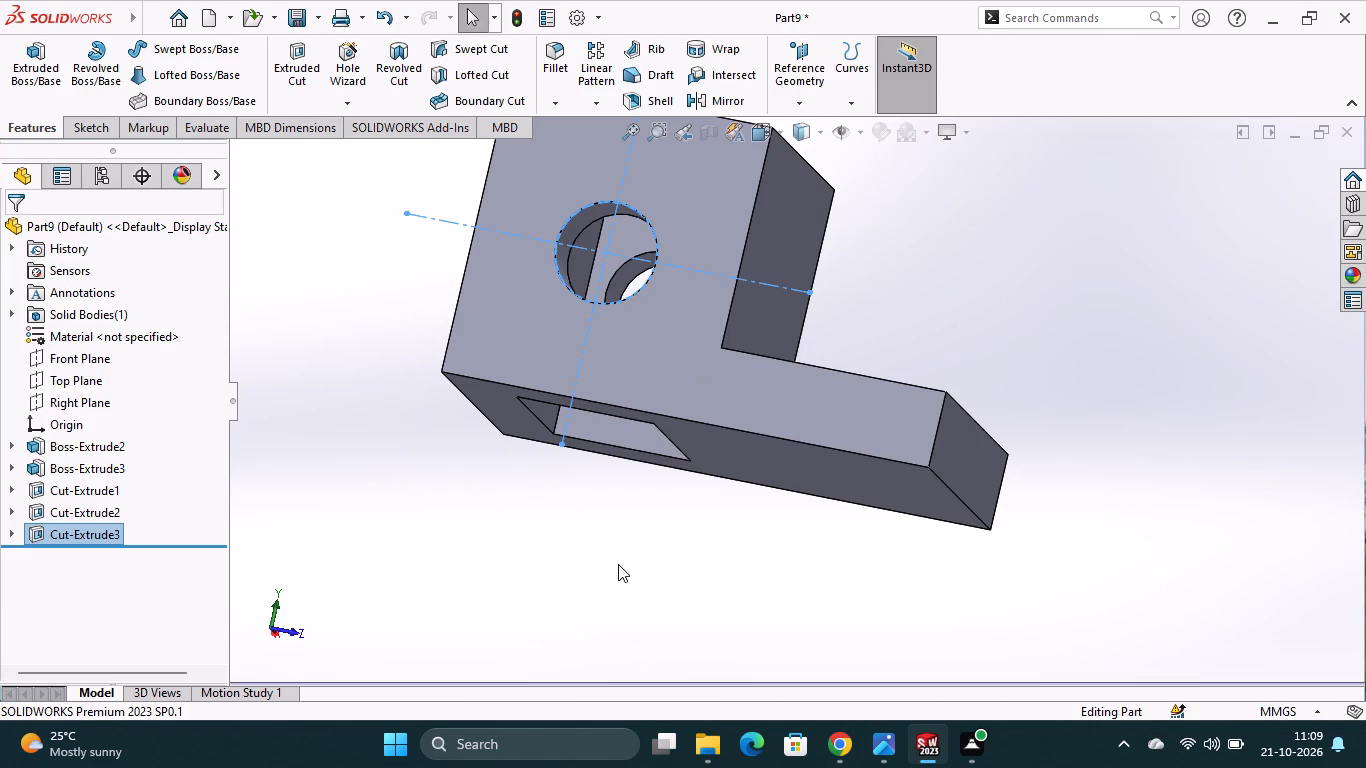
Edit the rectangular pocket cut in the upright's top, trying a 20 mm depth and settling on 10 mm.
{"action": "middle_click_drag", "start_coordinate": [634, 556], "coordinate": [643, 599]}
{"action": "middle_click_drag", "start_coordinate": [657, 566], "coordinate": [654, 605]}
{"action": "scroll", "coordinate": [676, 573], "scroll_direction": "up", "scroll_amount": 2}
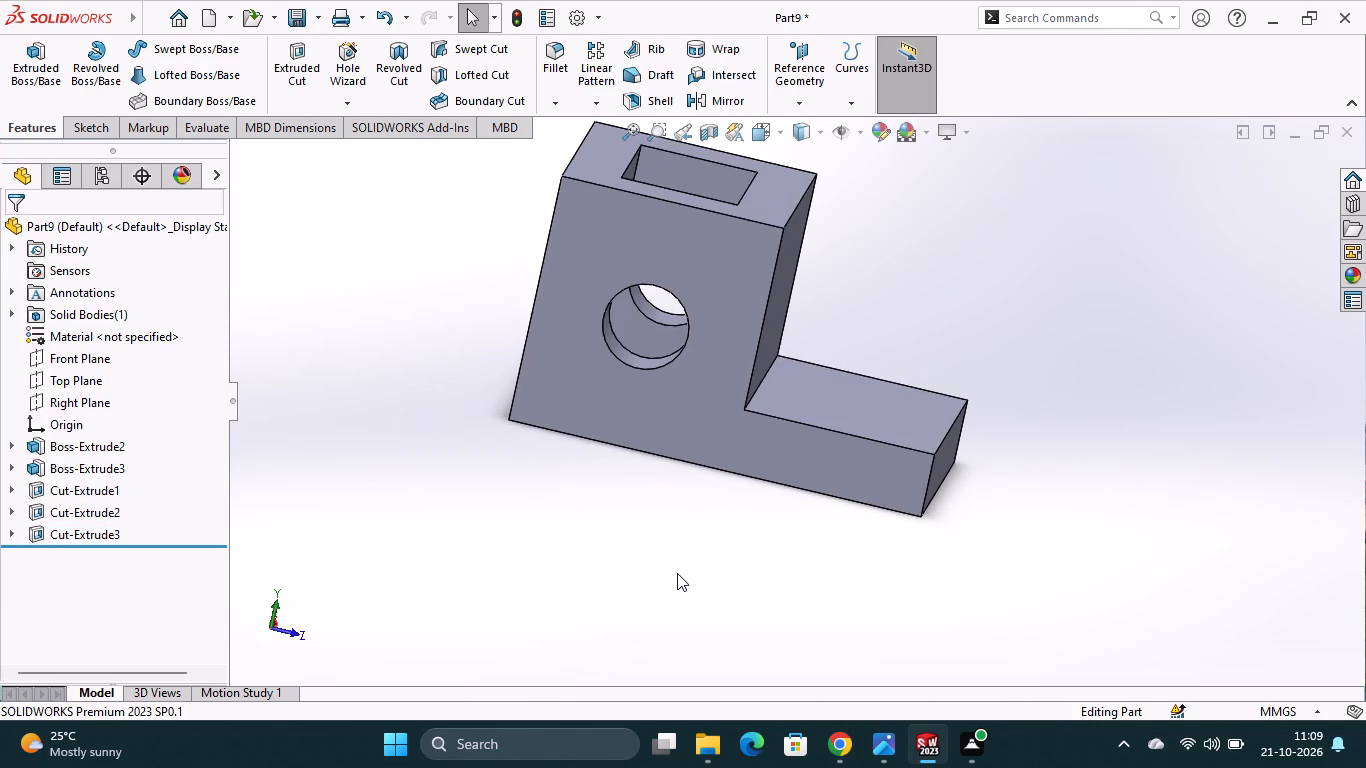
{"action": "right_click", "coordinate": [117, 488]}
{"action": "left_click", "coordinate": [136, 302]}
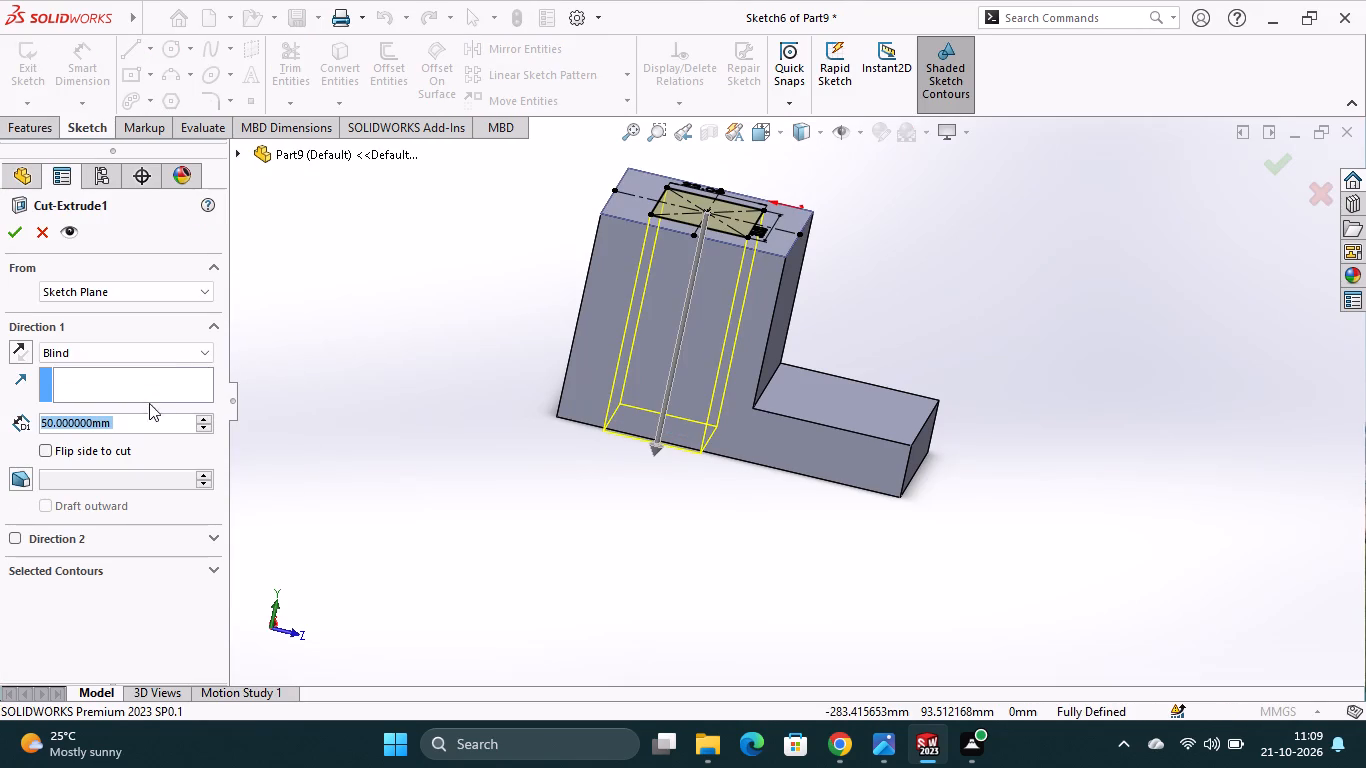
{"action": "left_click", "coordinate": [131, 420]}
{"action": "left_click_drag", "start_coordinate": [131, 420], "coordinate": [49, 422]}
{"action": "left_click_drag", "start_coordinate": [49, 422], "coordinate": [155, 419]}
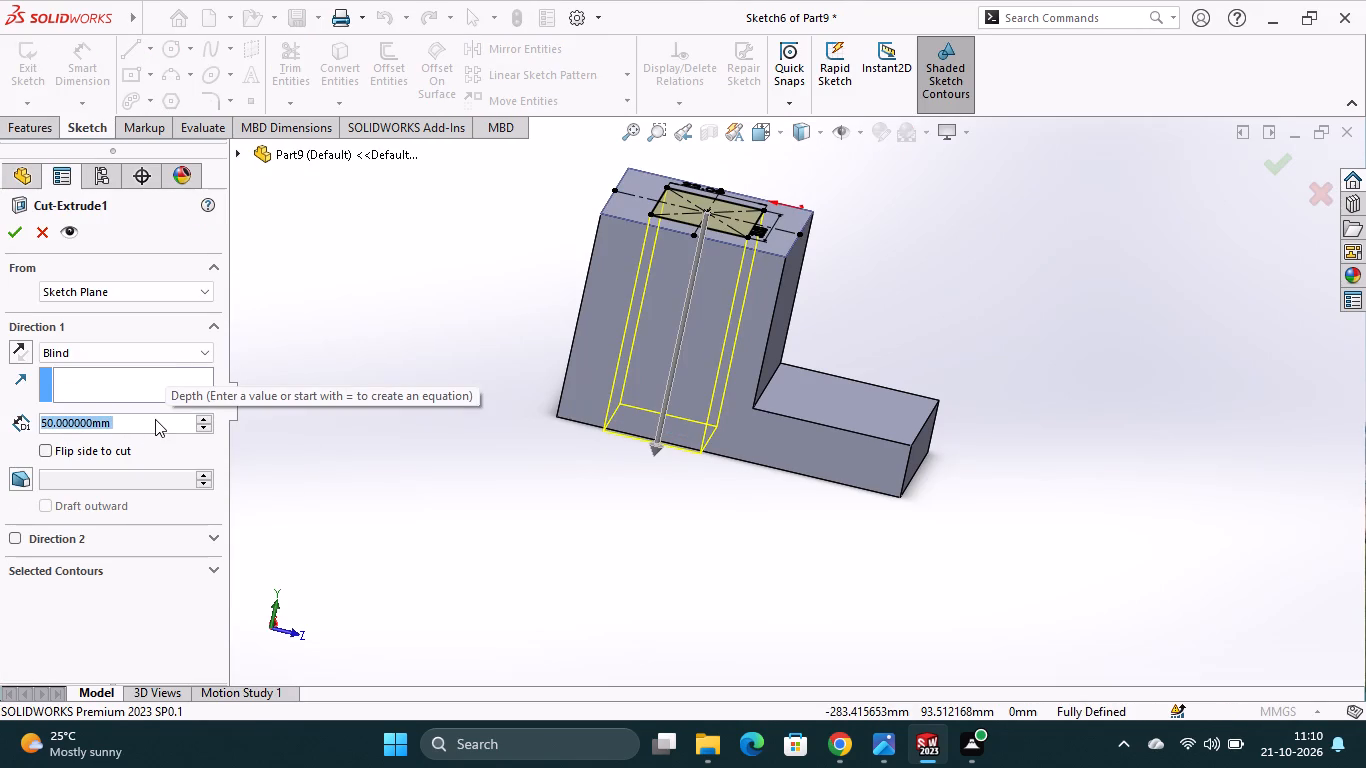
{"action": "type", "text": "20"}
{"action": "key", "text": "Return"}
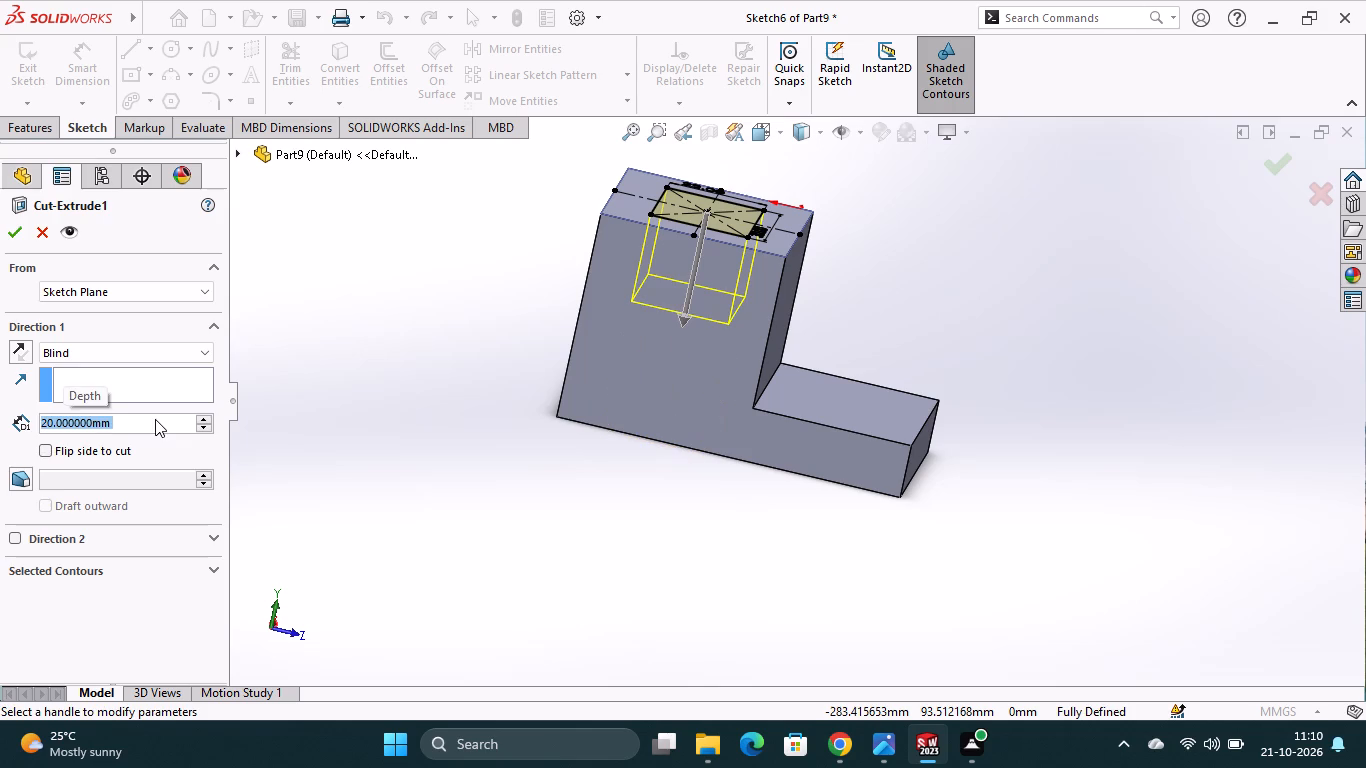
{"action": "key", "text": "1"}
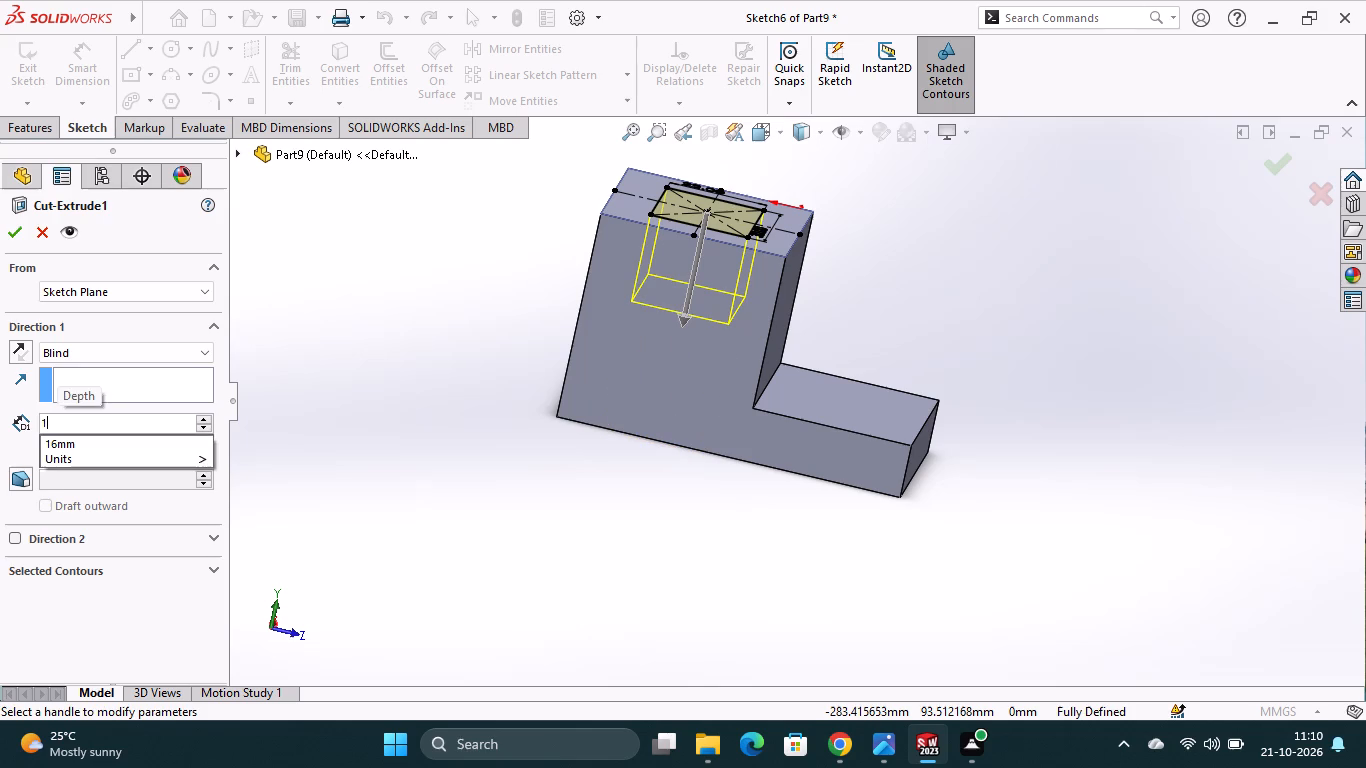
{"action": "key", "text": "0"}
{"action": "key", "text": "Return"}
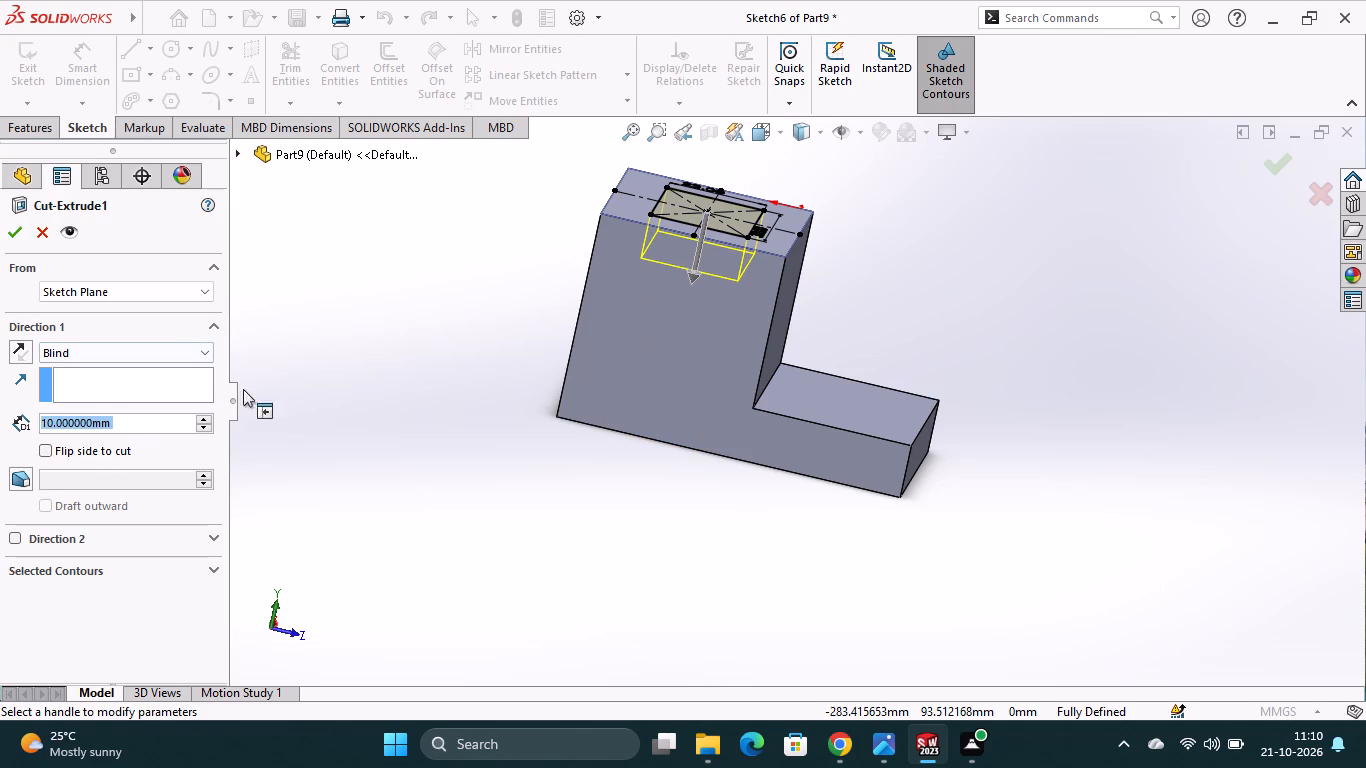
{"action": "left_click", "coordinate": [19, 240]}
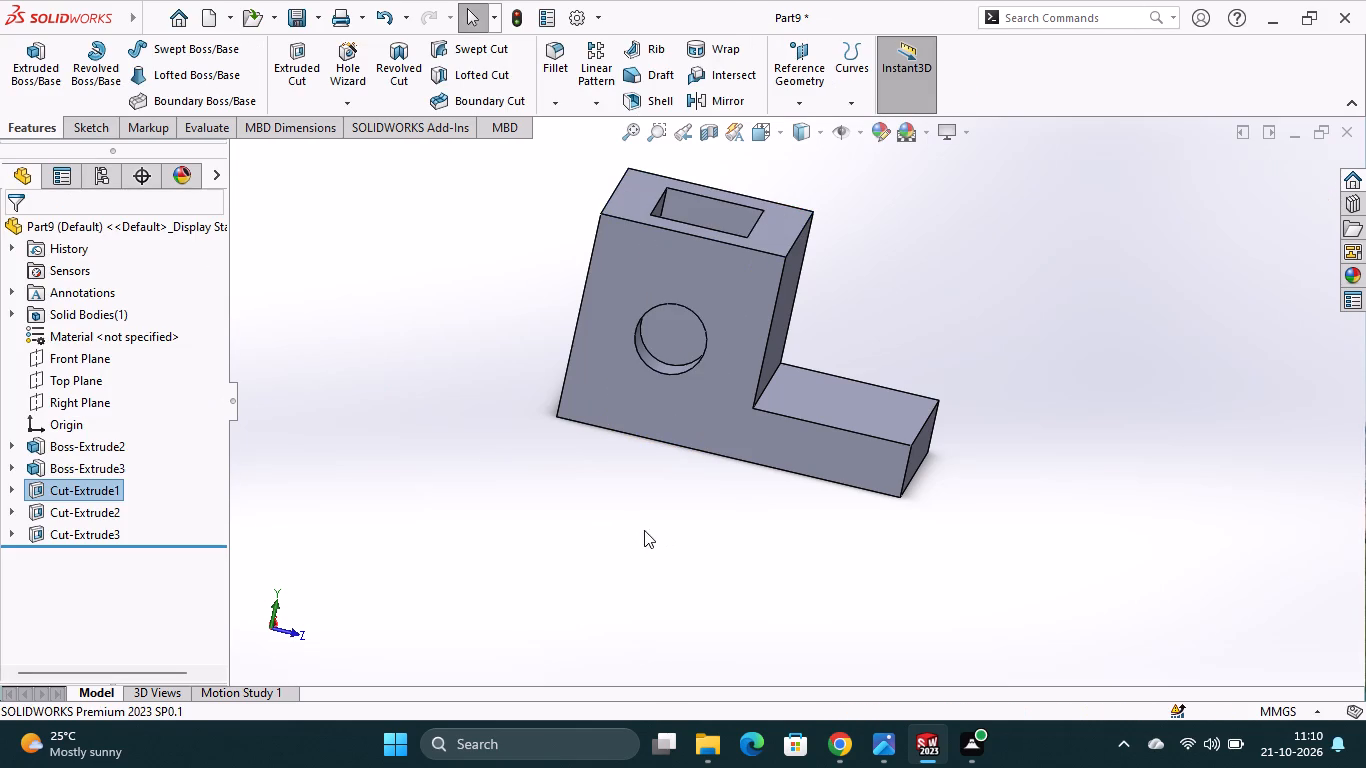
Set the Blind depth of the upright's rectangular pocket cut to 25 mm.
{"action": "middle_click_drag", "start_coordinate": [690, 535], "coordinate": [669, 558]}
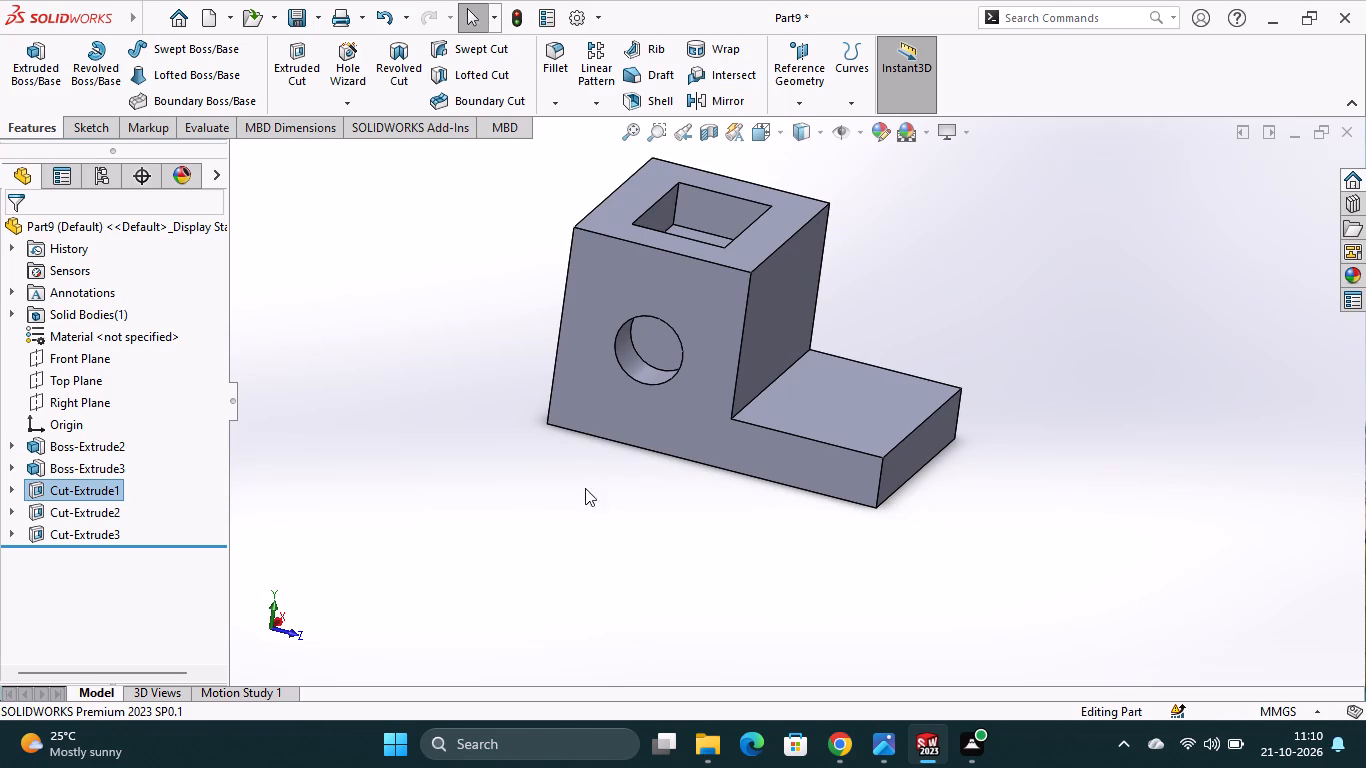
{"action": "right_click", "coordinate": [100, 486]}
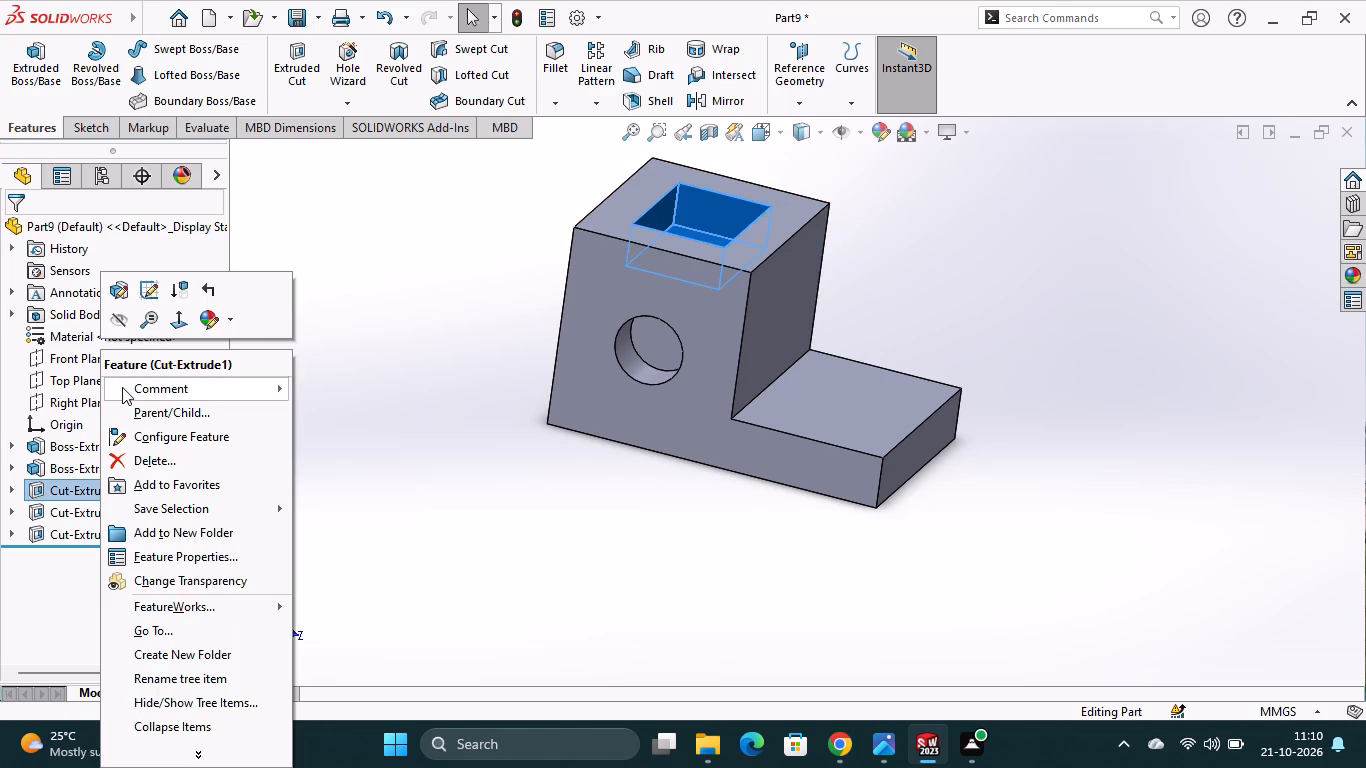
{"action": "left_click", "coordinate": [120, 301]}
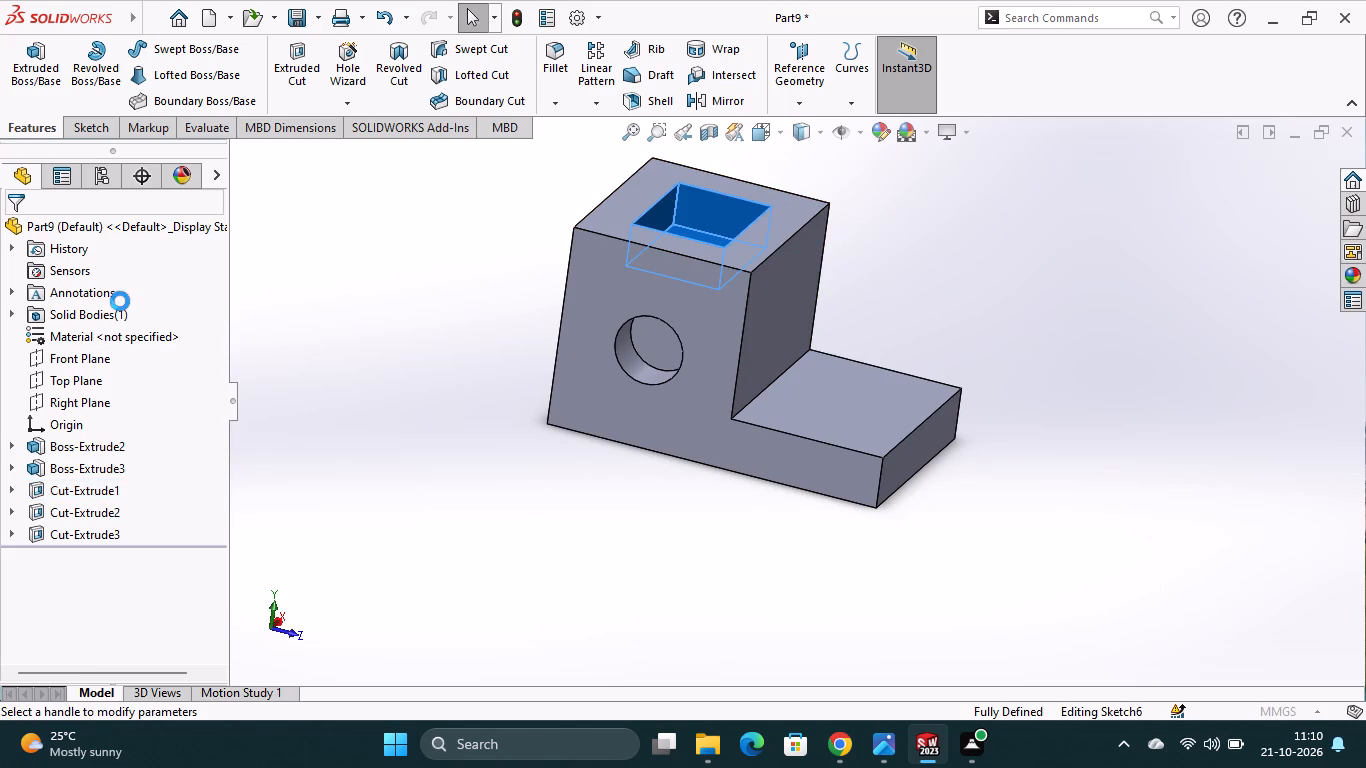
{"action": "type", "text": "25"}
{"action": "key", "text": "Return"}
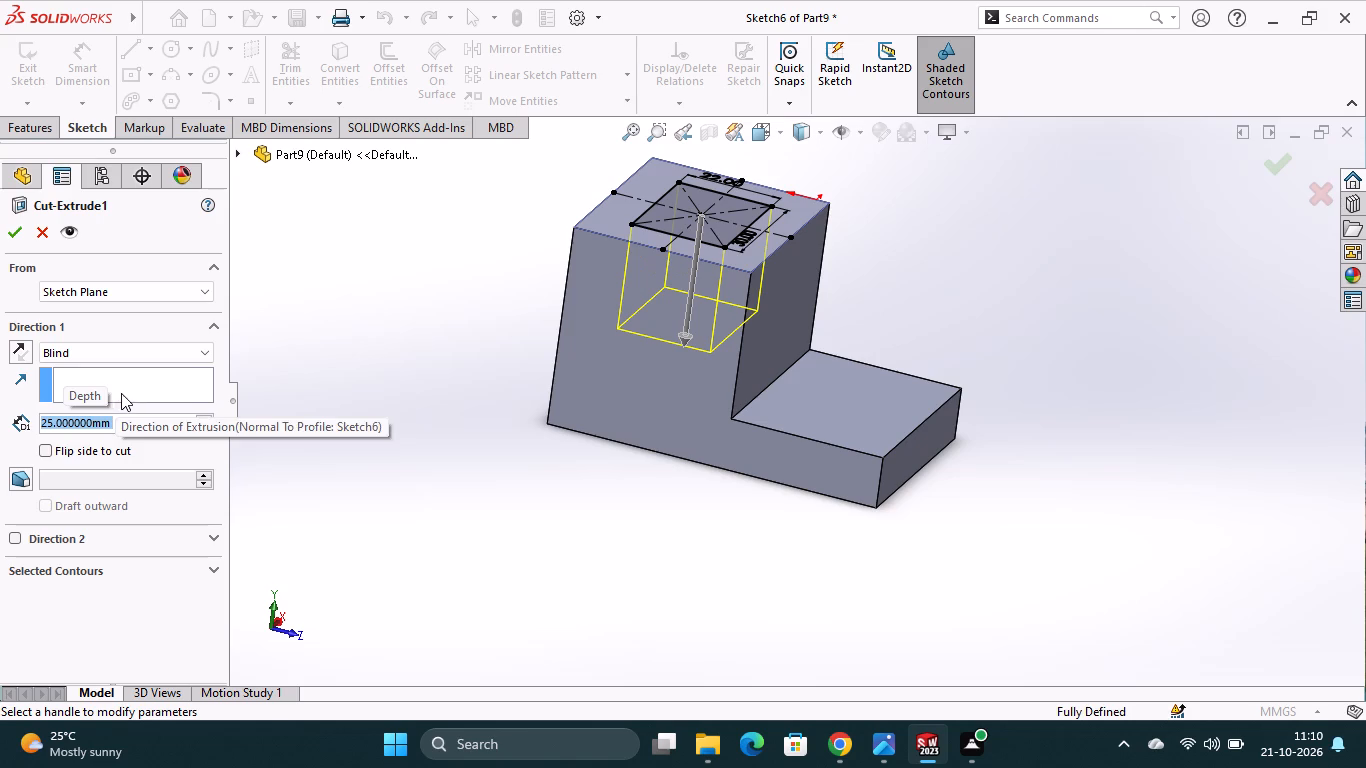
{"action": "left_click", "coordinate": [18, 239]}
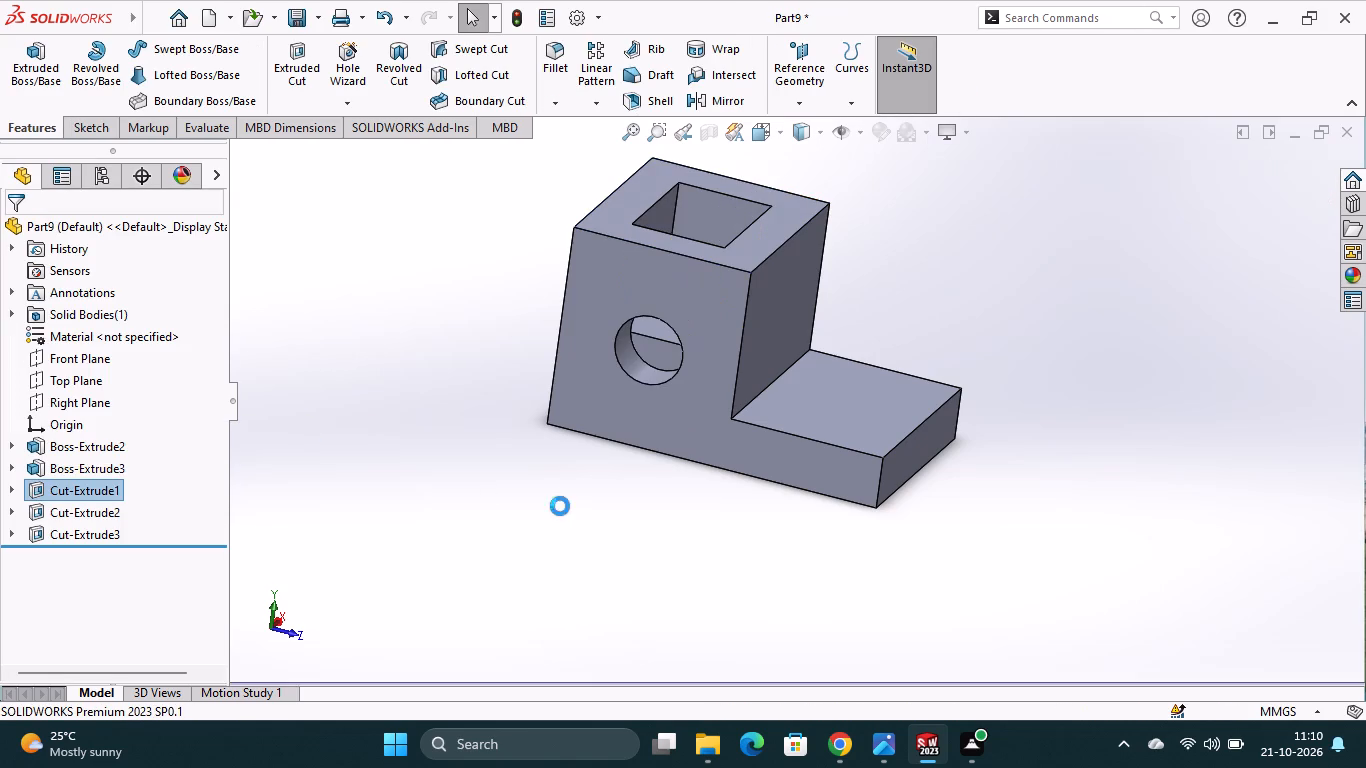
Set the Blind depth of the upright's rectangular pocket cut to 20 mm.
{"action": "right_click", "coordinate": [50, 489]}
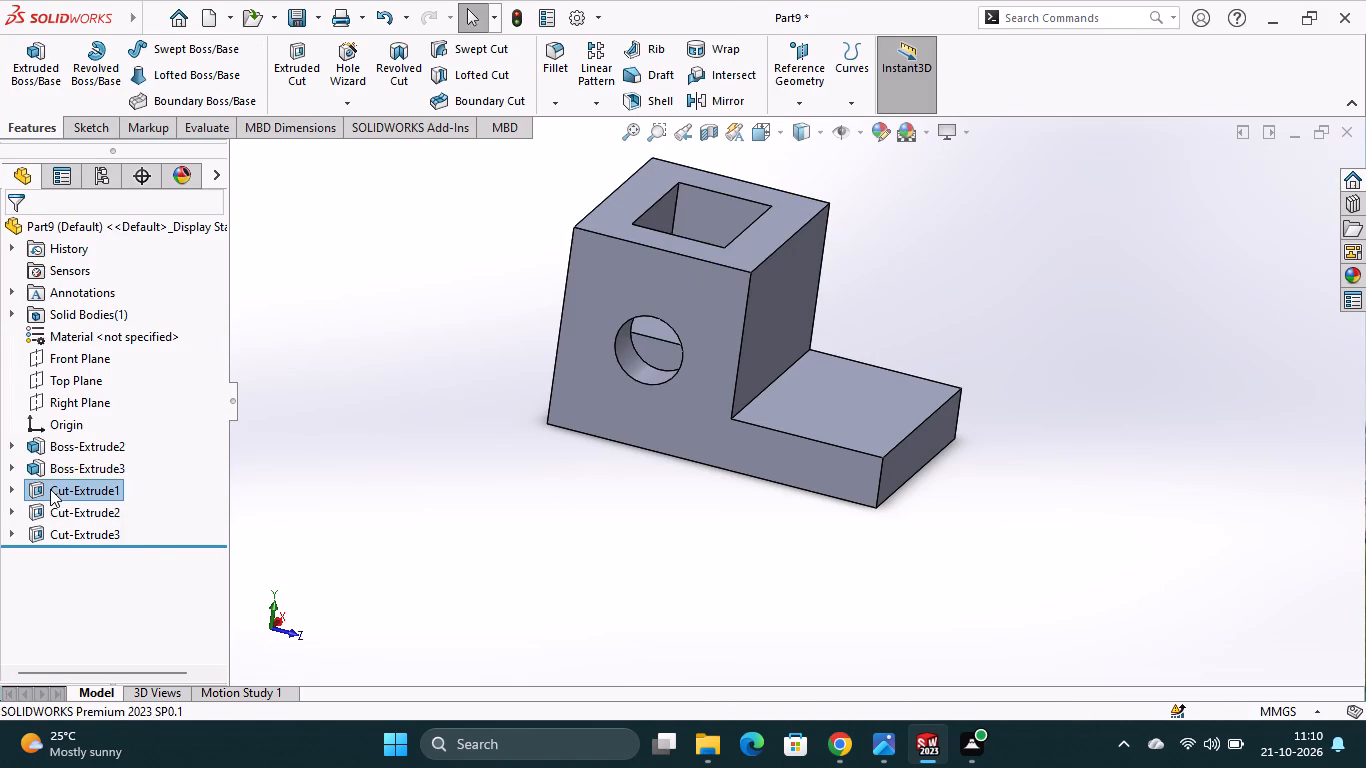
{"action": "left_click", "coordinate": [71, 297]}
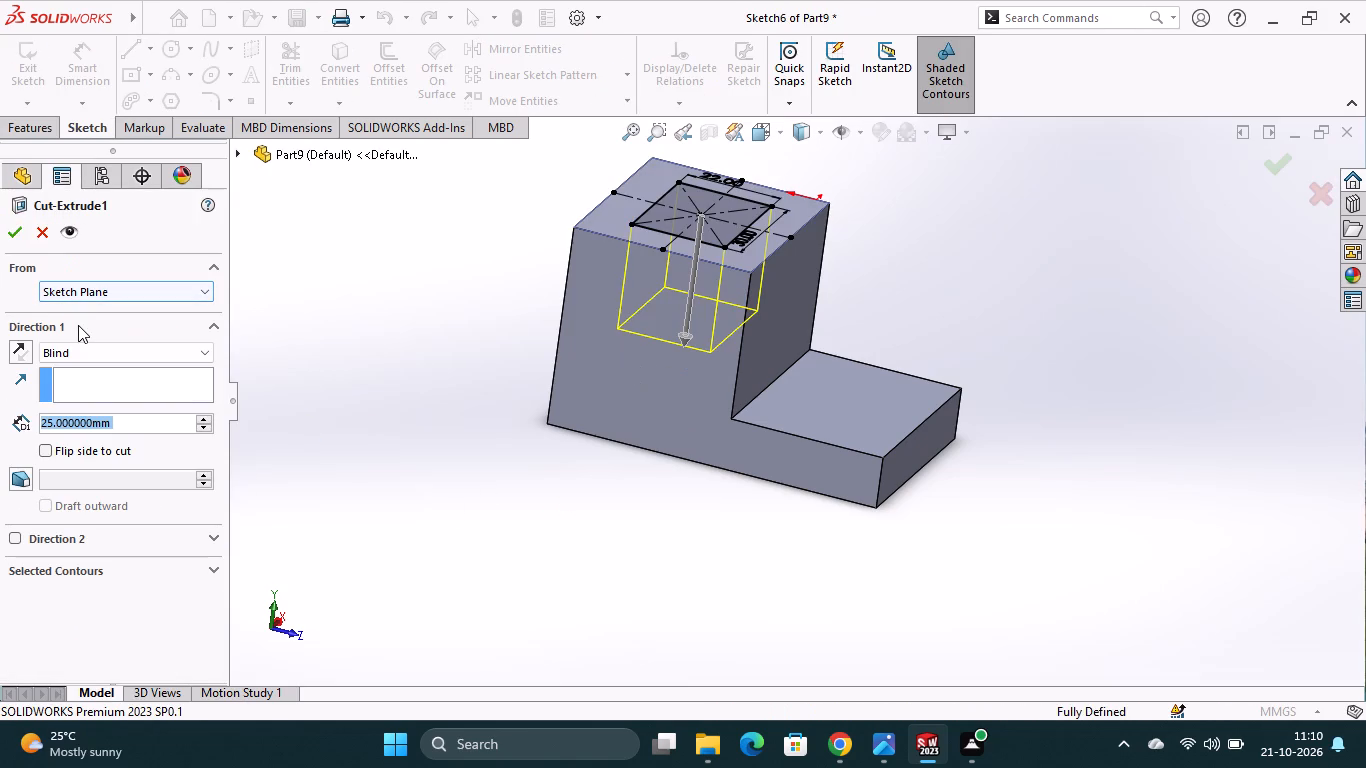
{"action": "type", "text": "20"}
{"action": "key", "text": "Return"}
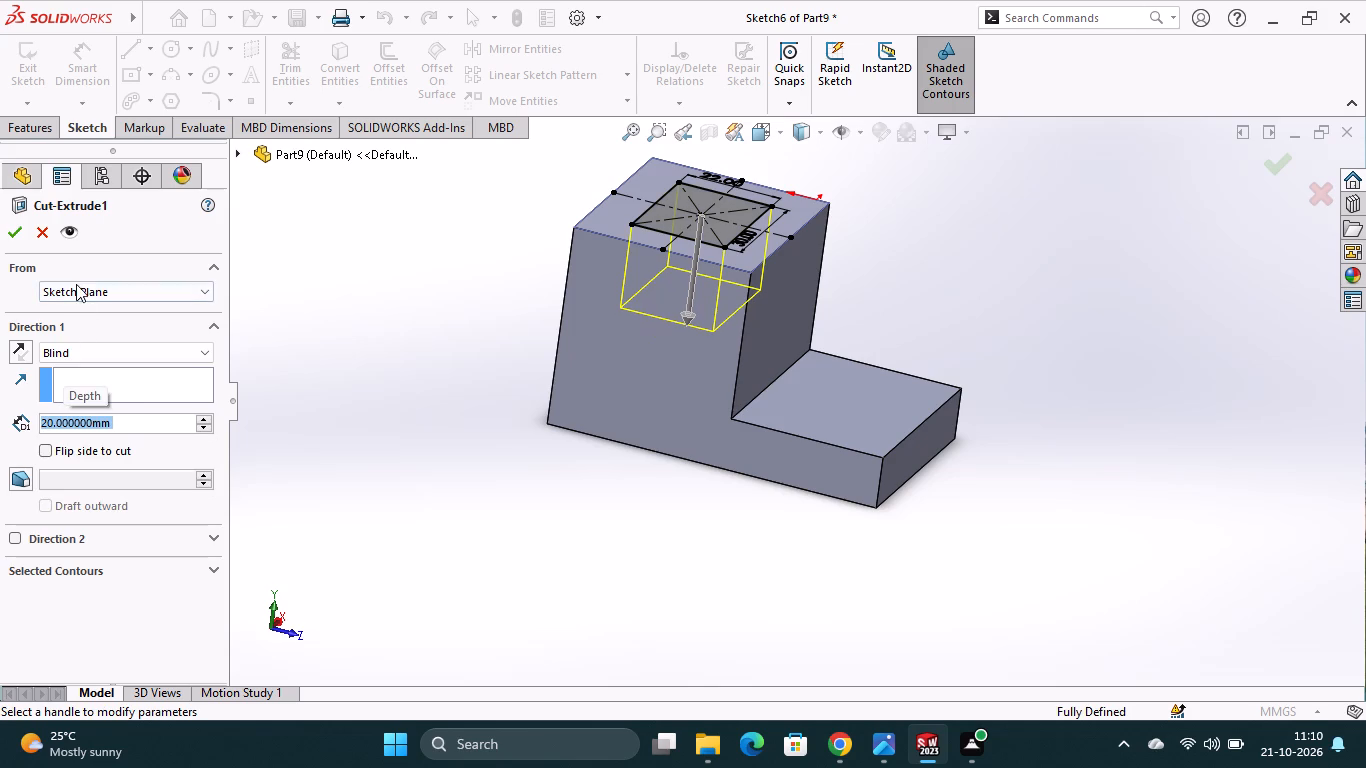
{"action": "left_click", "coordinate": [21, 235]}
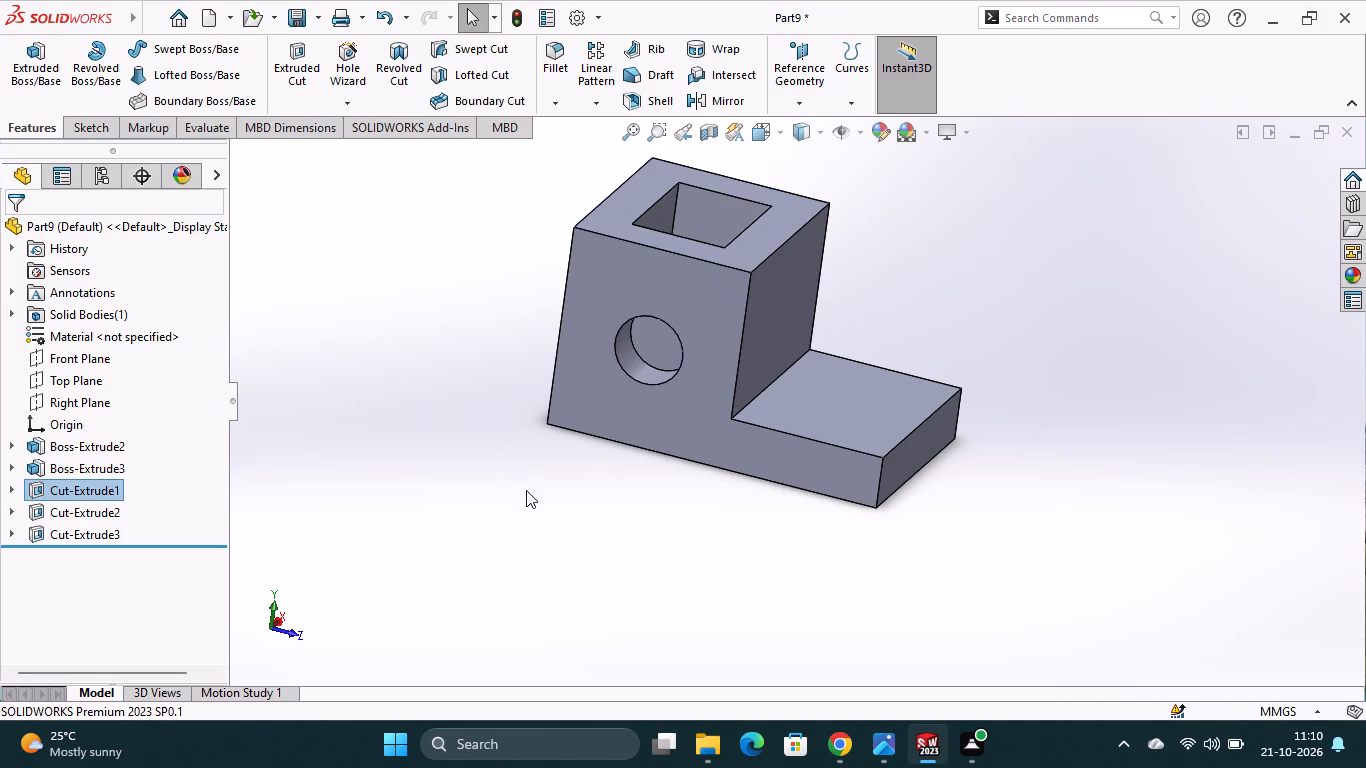
Change the end condition of the upright's rectangular pocket cut to Through All.
{"action": "left_click", "coordinate": [547, 497]}
{"action": "middle_click_drag", "start_coordinate": [630, 522], "coordinate": [645, 473]}
{"action": "scroll", "coordinate": [631, 522], "scroll_direction": "down", "scroll_amount": 1}
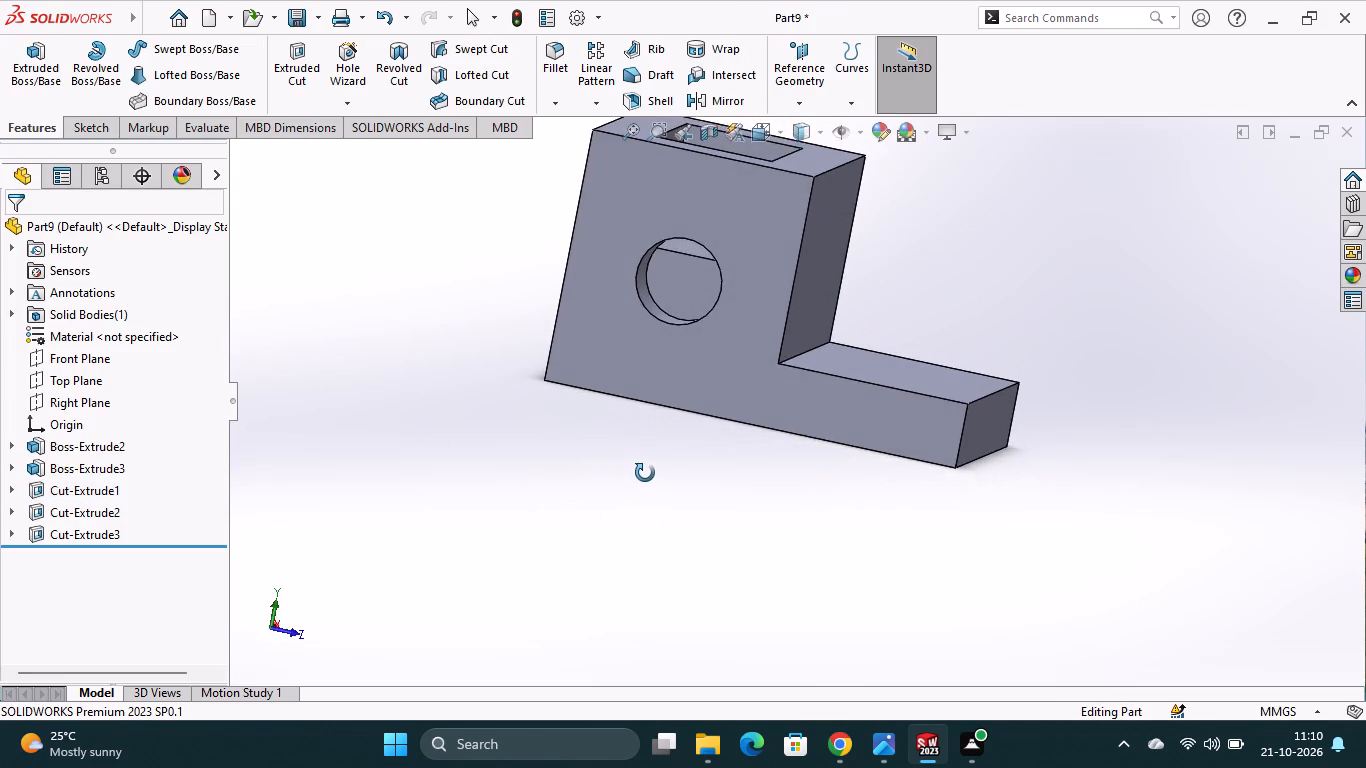
{"action": "middle_click_drag", "start_coordinate": [645, 473], "coordinate": [638, 497]}
{"action": "left_click", "coordinate": [666, 522]}
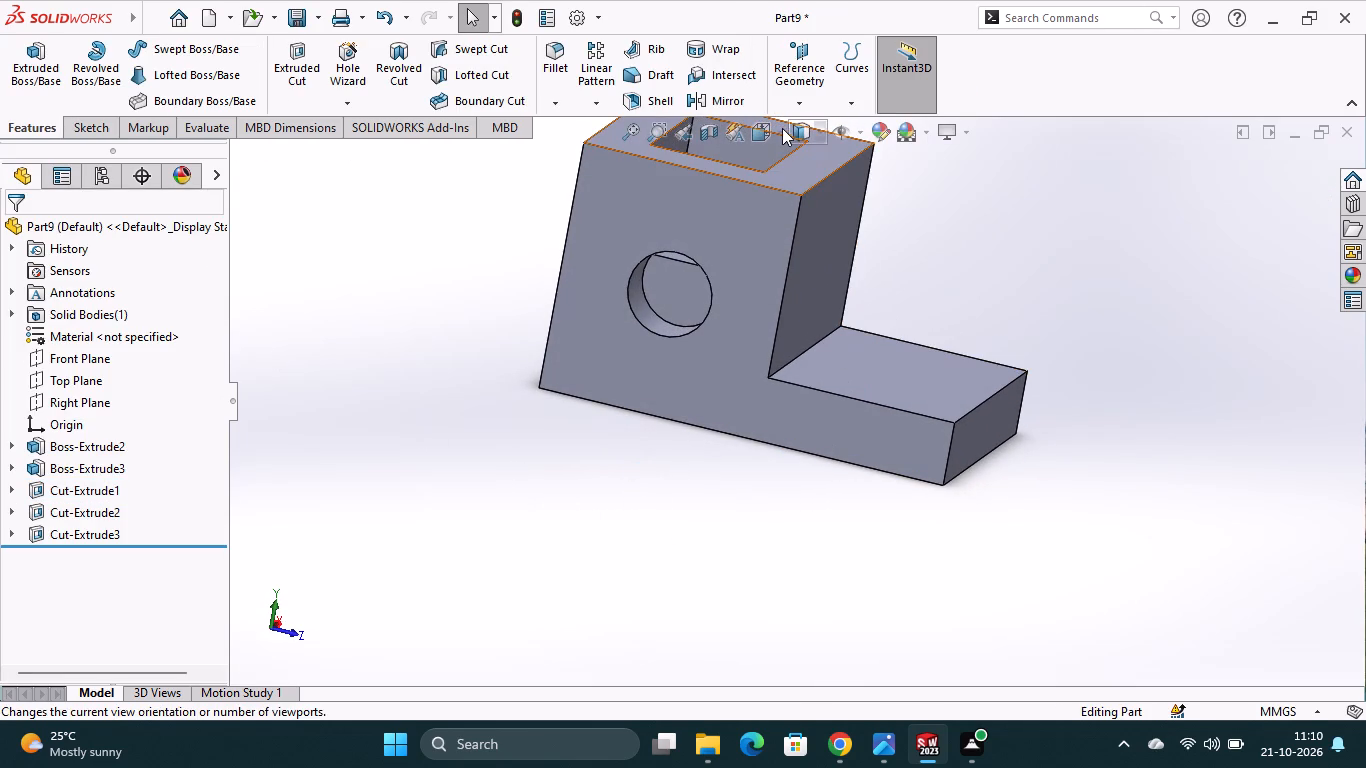
{"action": "left_click", "coordinate": [782, 128]}
{"action": "left_click", "coordinate": [866, 192]}
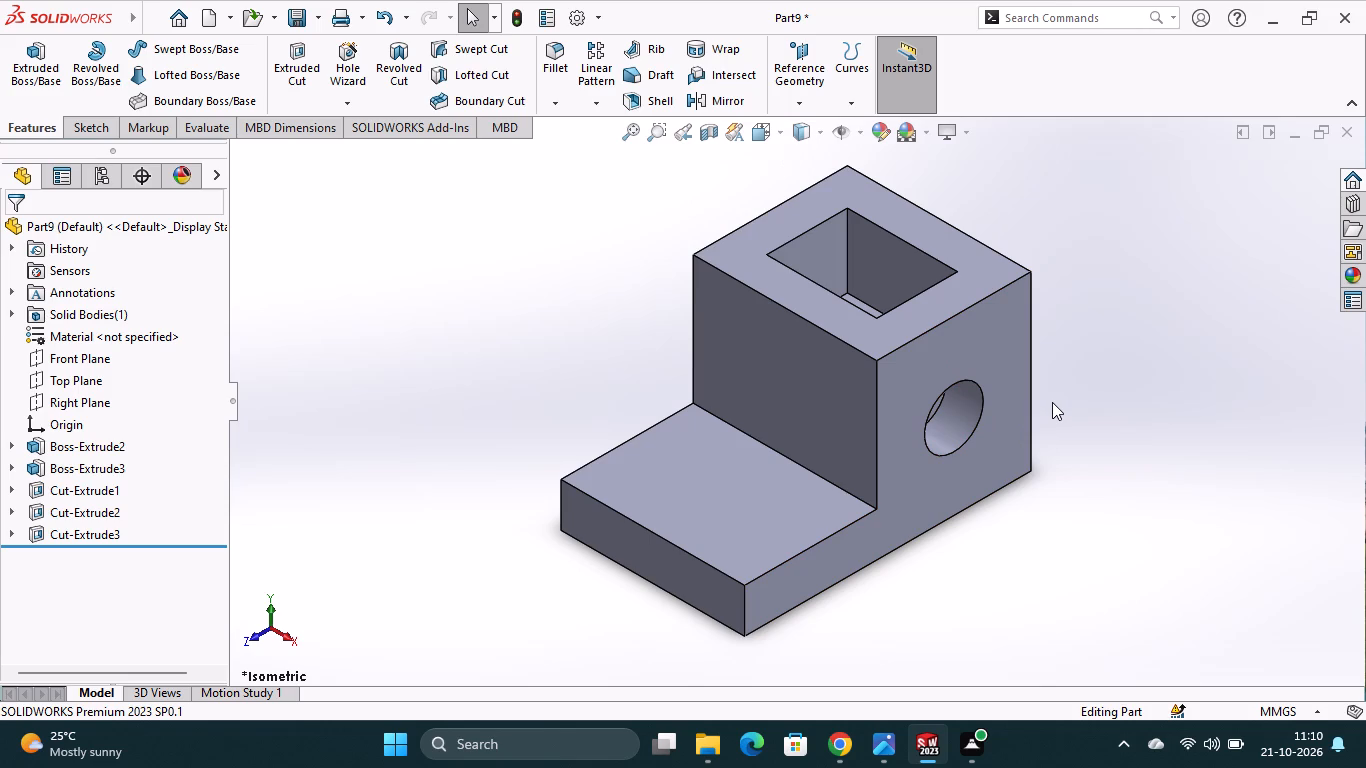
{"action": "right_click", "coordinate": [63, 489]}
{"action": "left_click", "coordinate": [81, 303]}
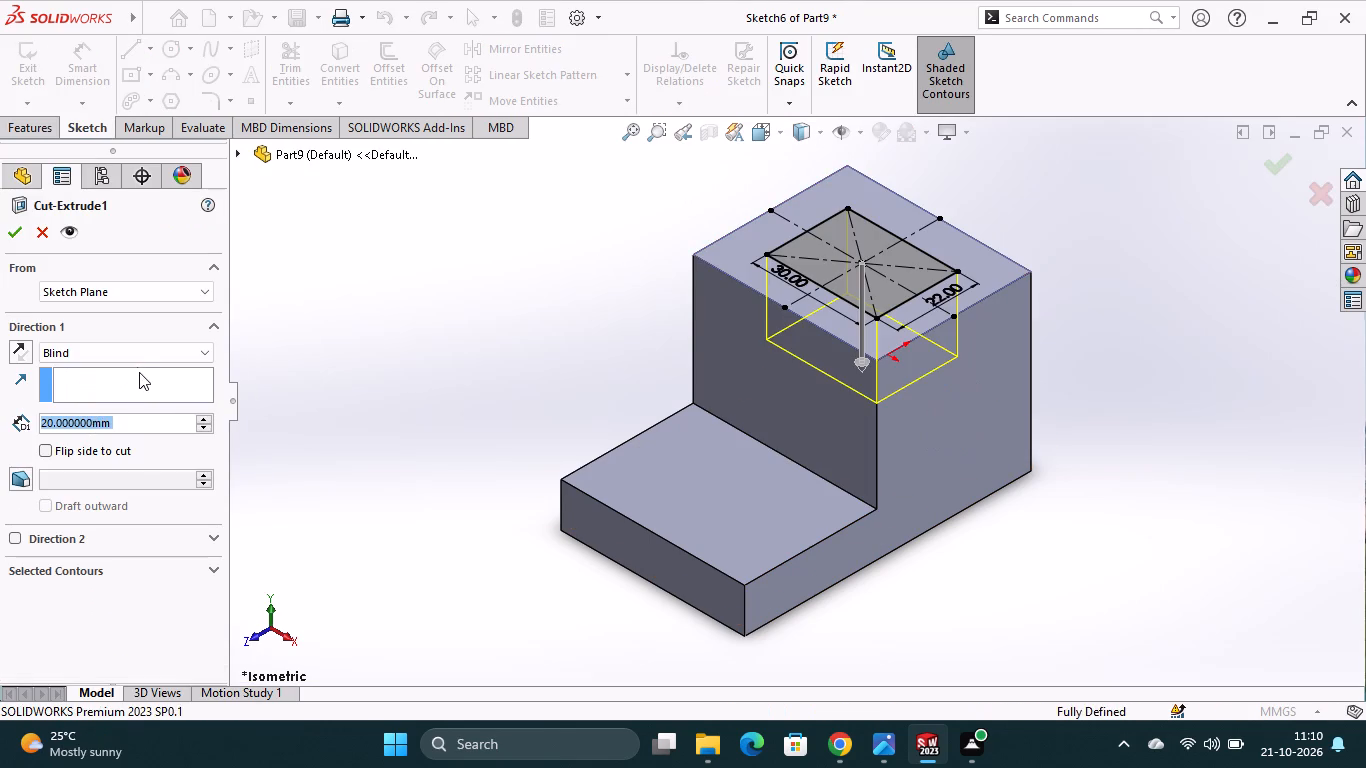
{"action": "left_click", "coordinate": [142, 357]}
{"action": "left_click", "coordinate": [133, 380]}
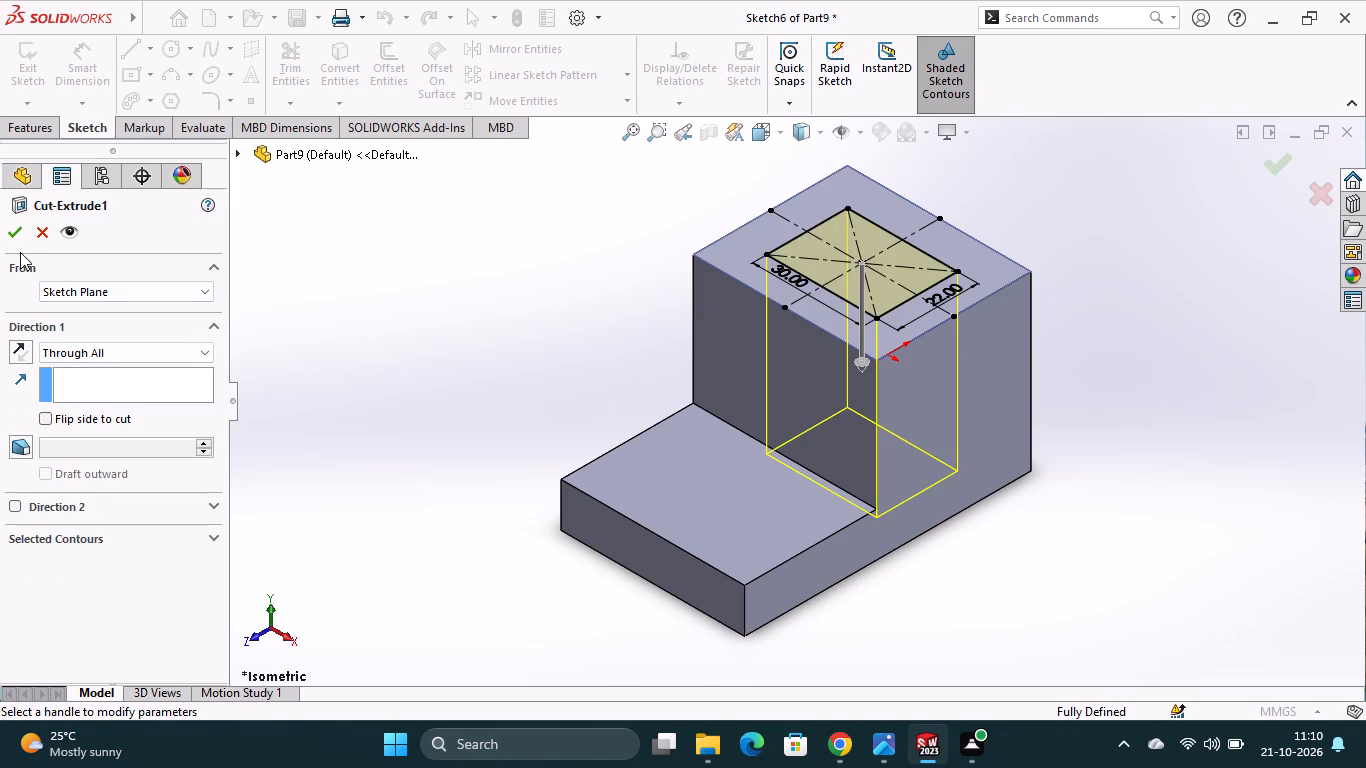
{"action": "left_click", "coordinate": [18, 240]}
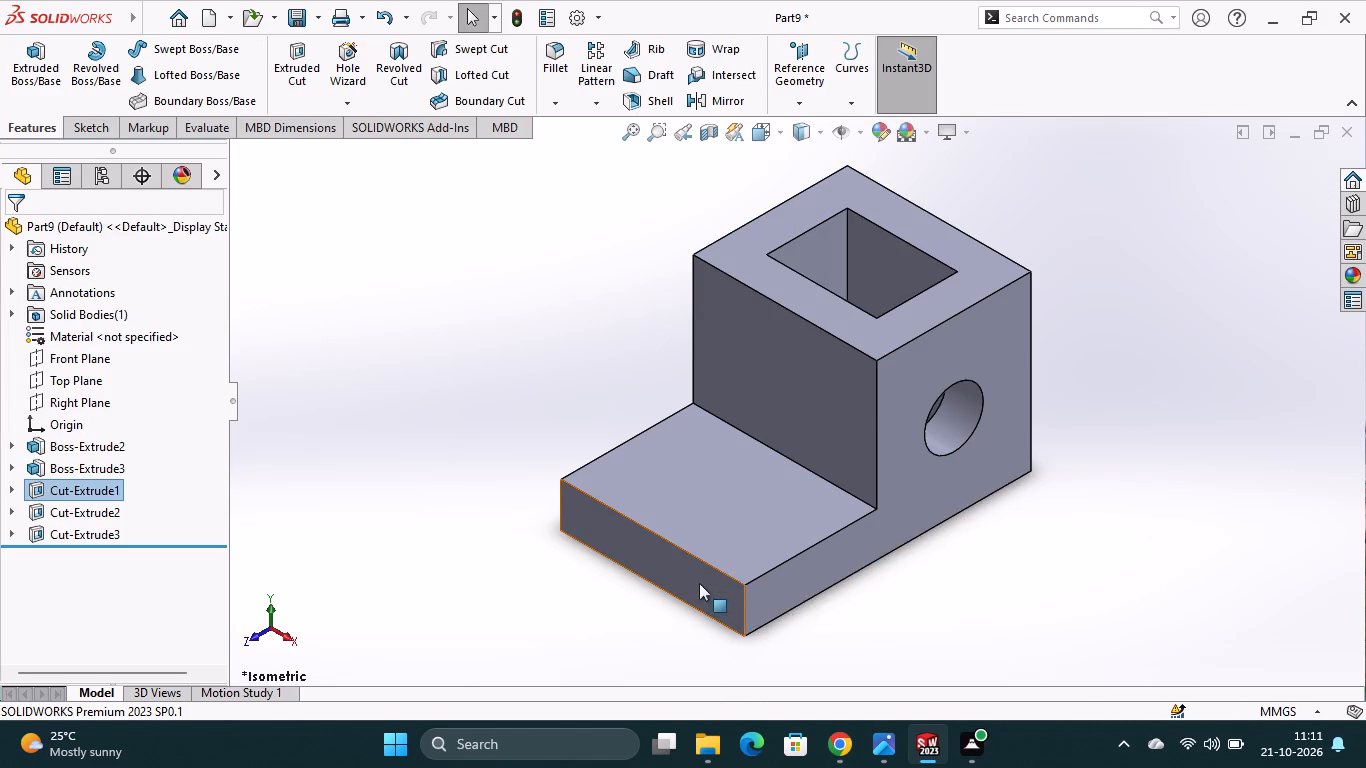
Start a new sketch on the exposed top face of the base.
{"action": "left_click", "coordinate": [730, 541]}
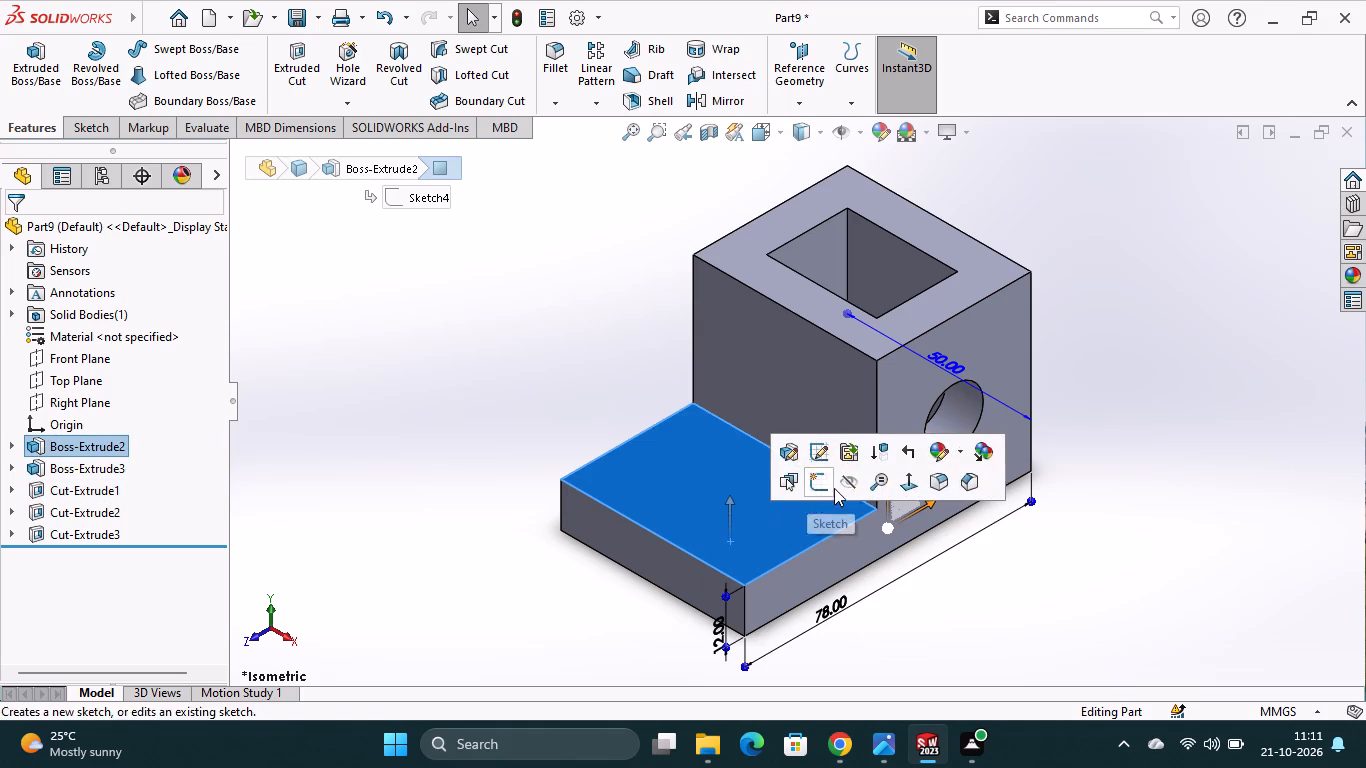
{"action": "left_click", "coordinate": [817, 484]}
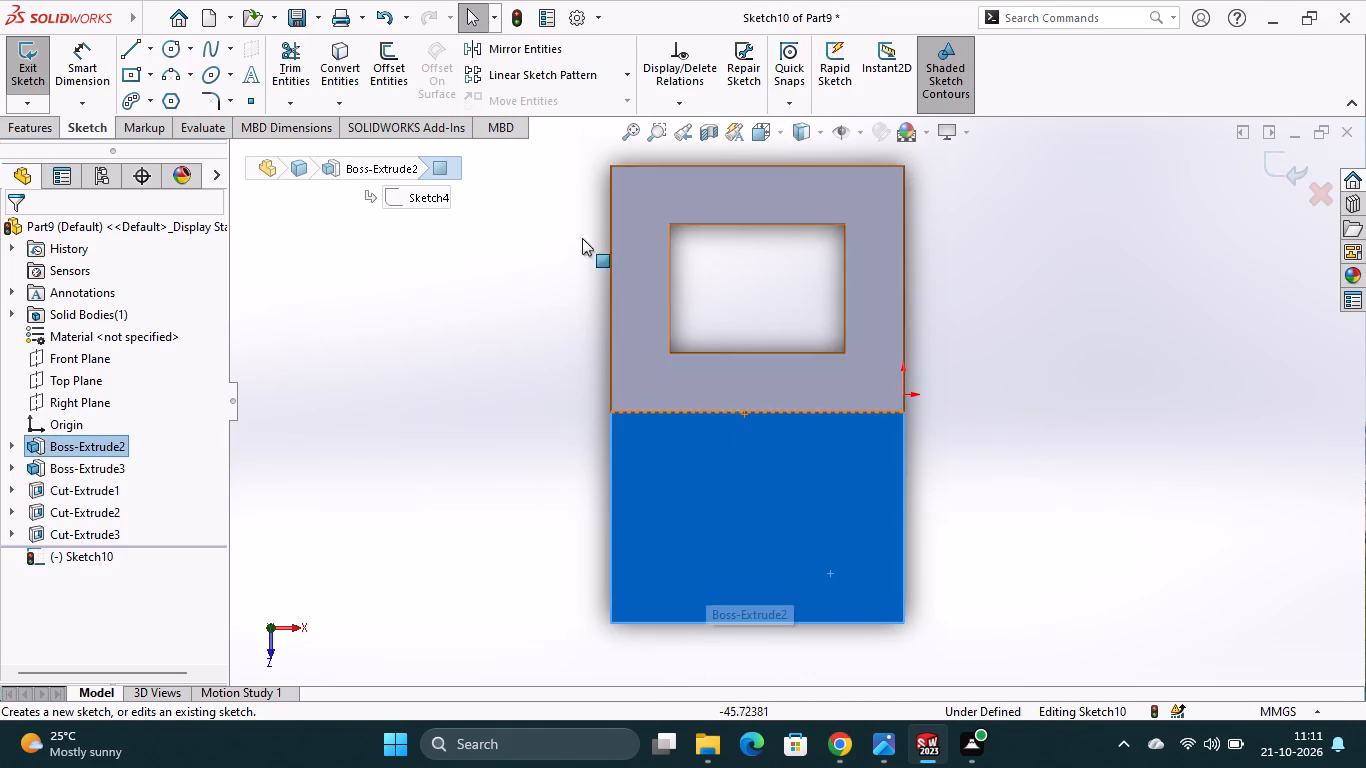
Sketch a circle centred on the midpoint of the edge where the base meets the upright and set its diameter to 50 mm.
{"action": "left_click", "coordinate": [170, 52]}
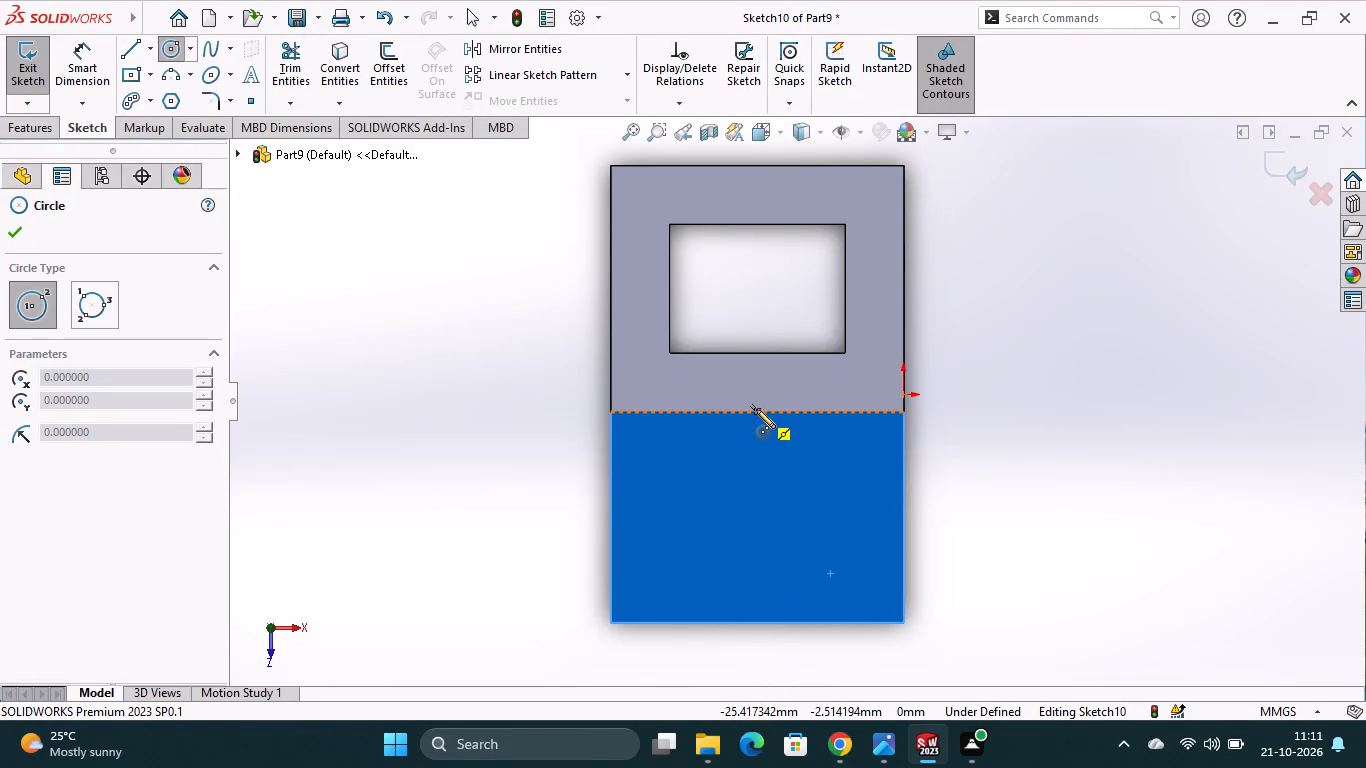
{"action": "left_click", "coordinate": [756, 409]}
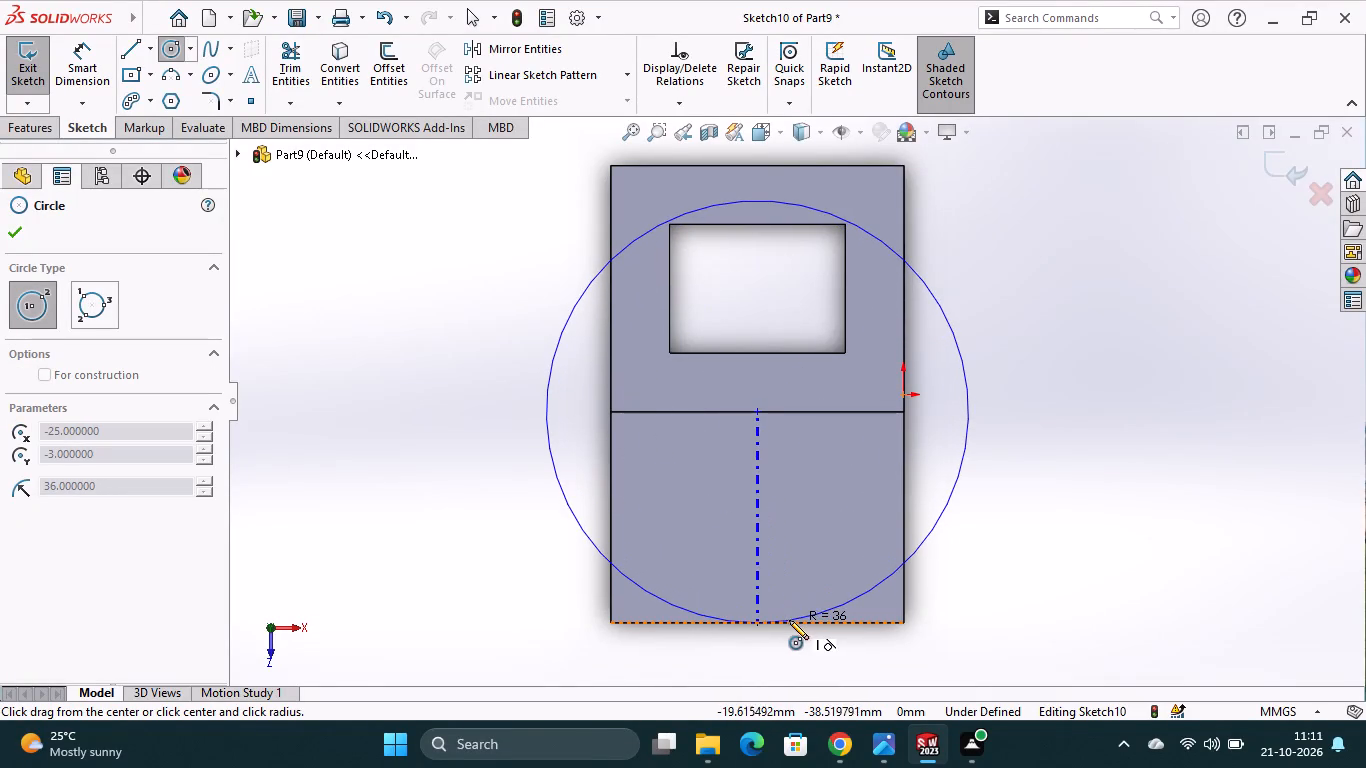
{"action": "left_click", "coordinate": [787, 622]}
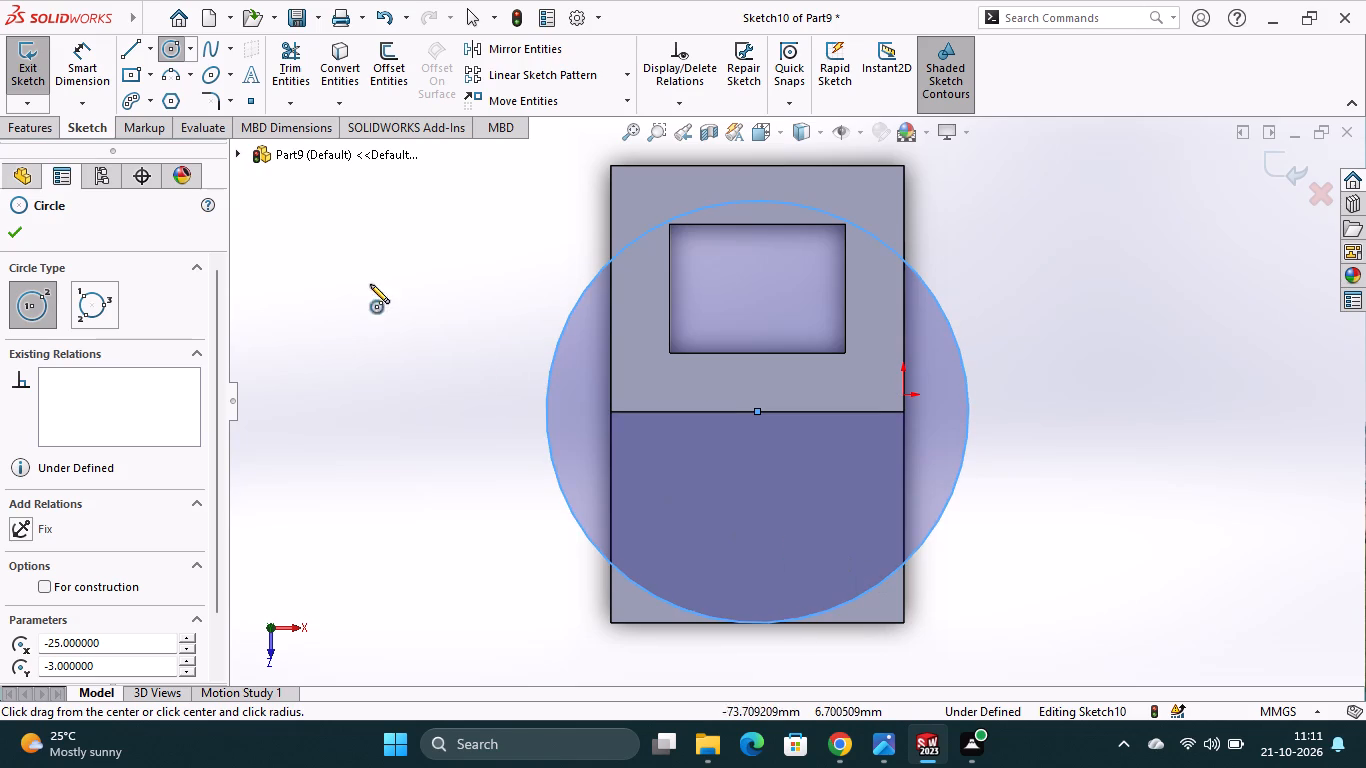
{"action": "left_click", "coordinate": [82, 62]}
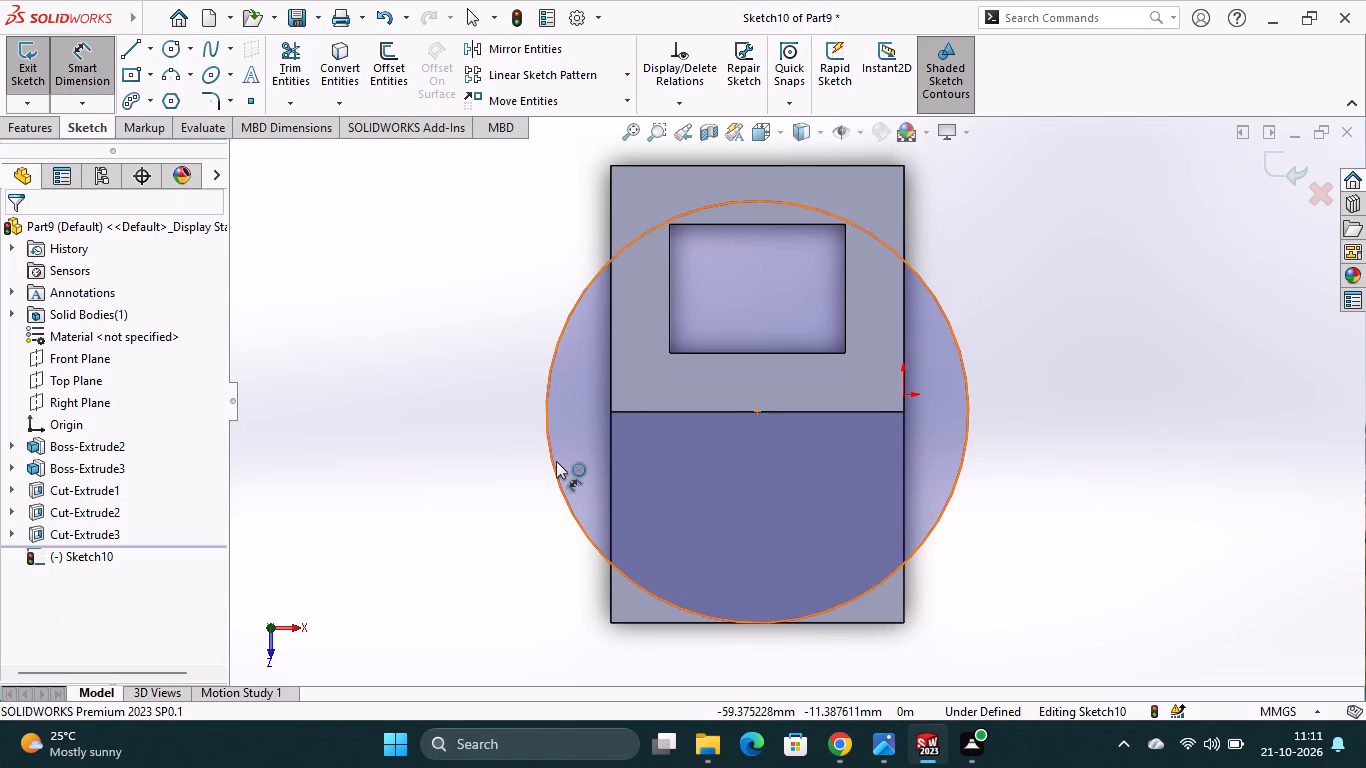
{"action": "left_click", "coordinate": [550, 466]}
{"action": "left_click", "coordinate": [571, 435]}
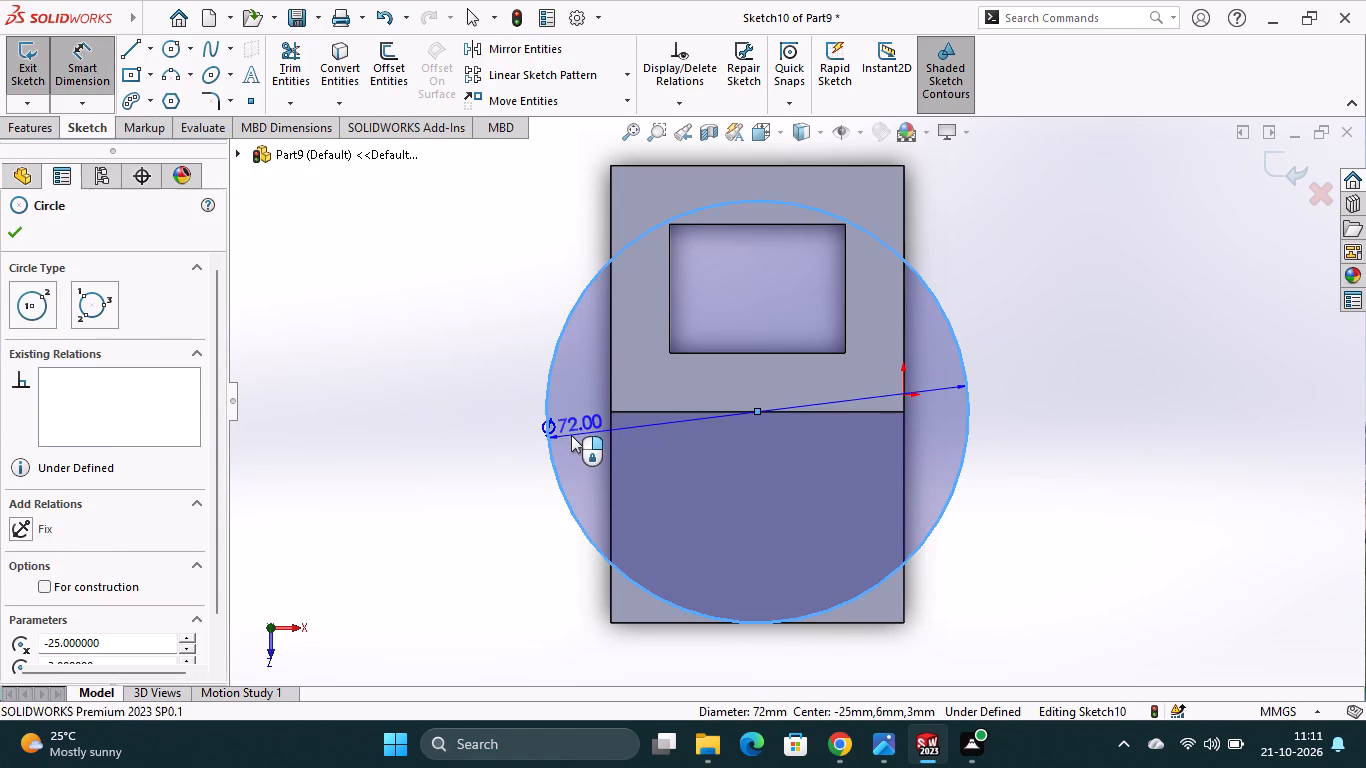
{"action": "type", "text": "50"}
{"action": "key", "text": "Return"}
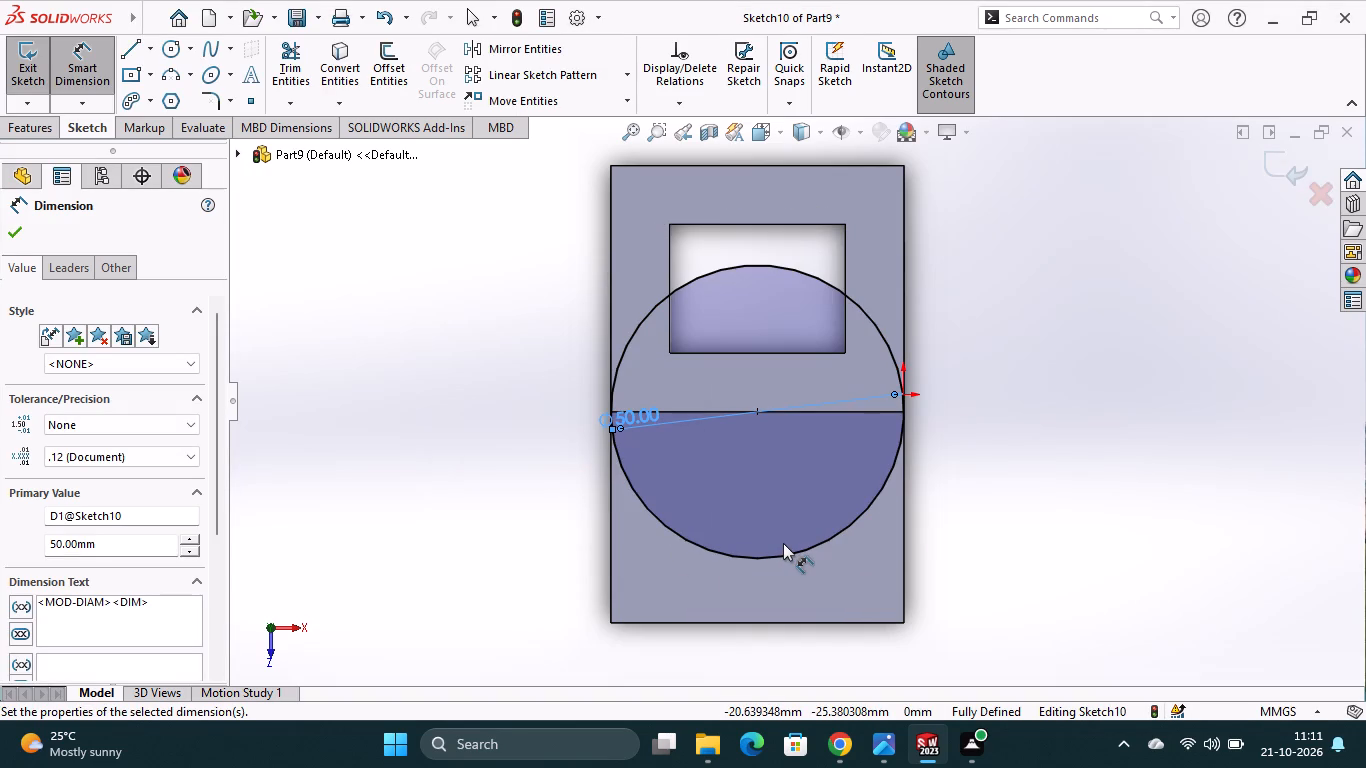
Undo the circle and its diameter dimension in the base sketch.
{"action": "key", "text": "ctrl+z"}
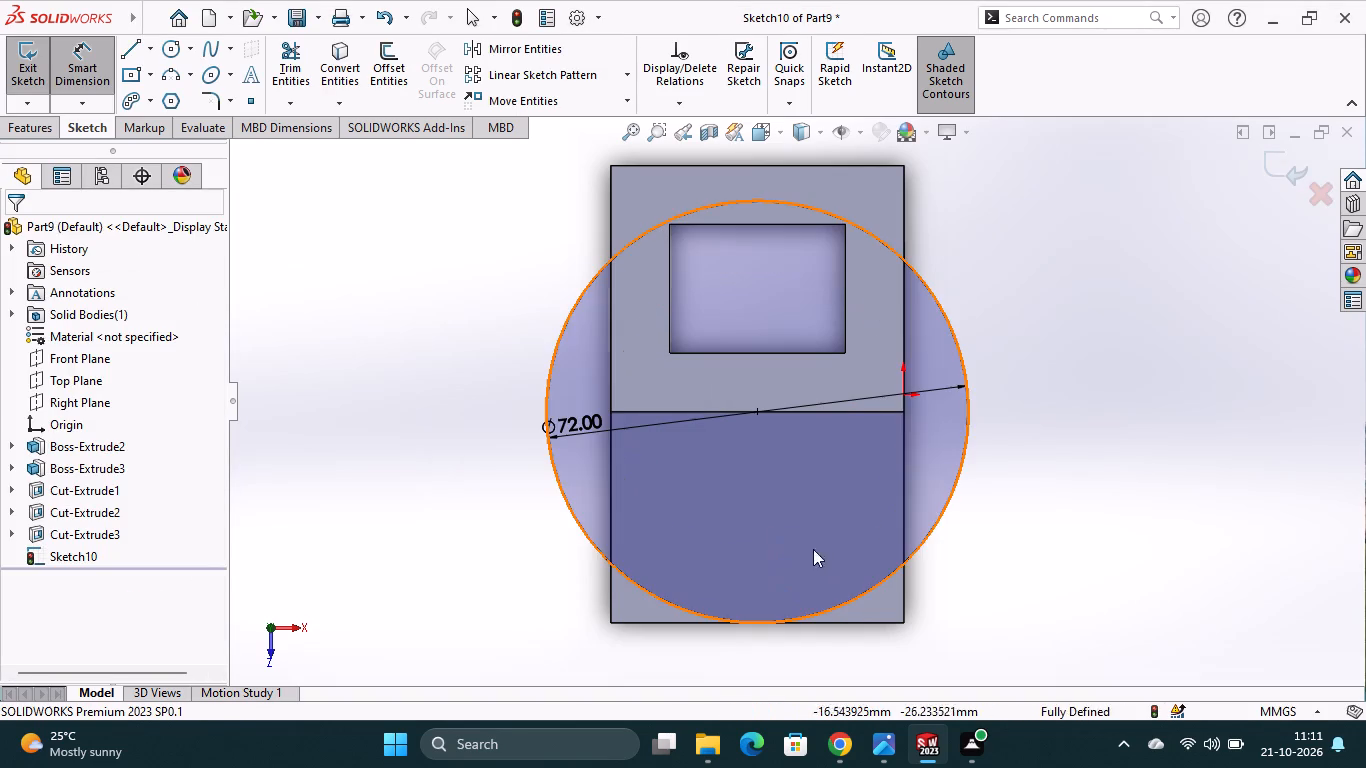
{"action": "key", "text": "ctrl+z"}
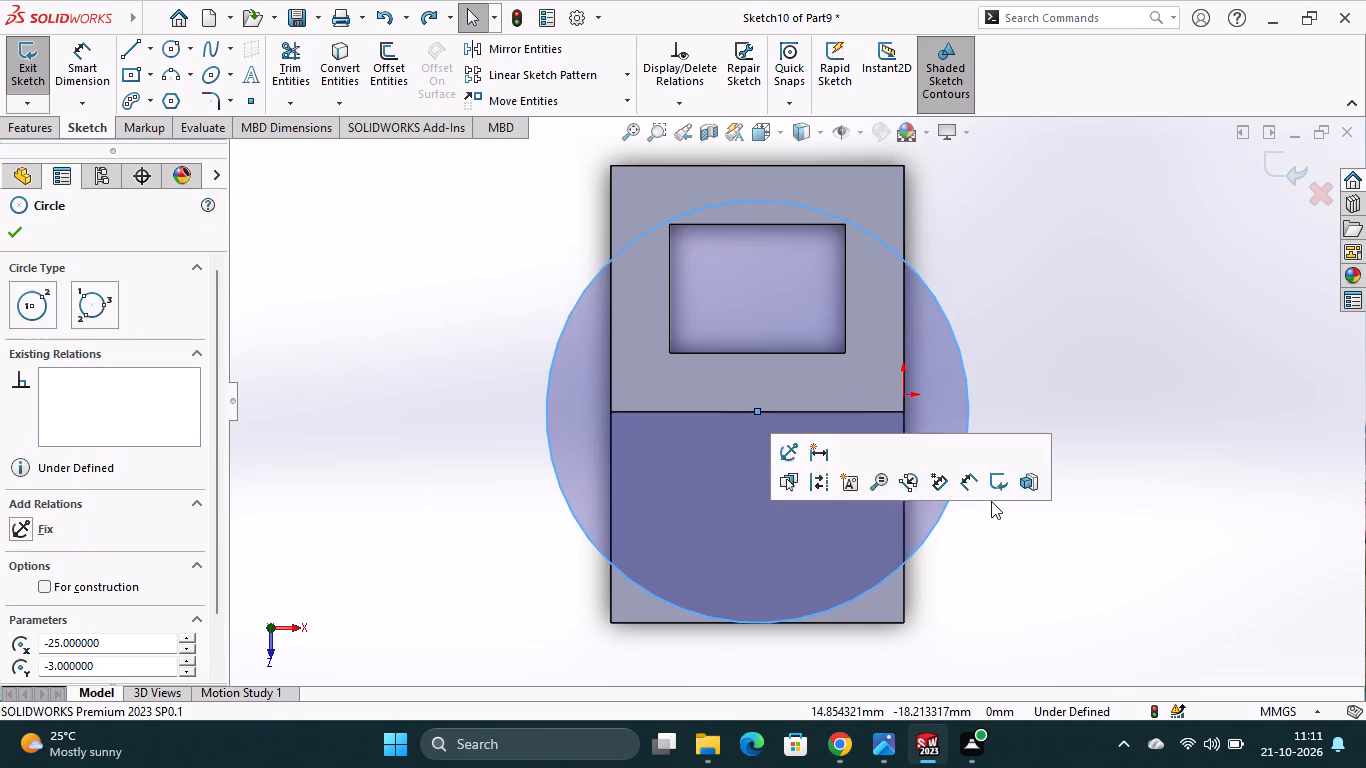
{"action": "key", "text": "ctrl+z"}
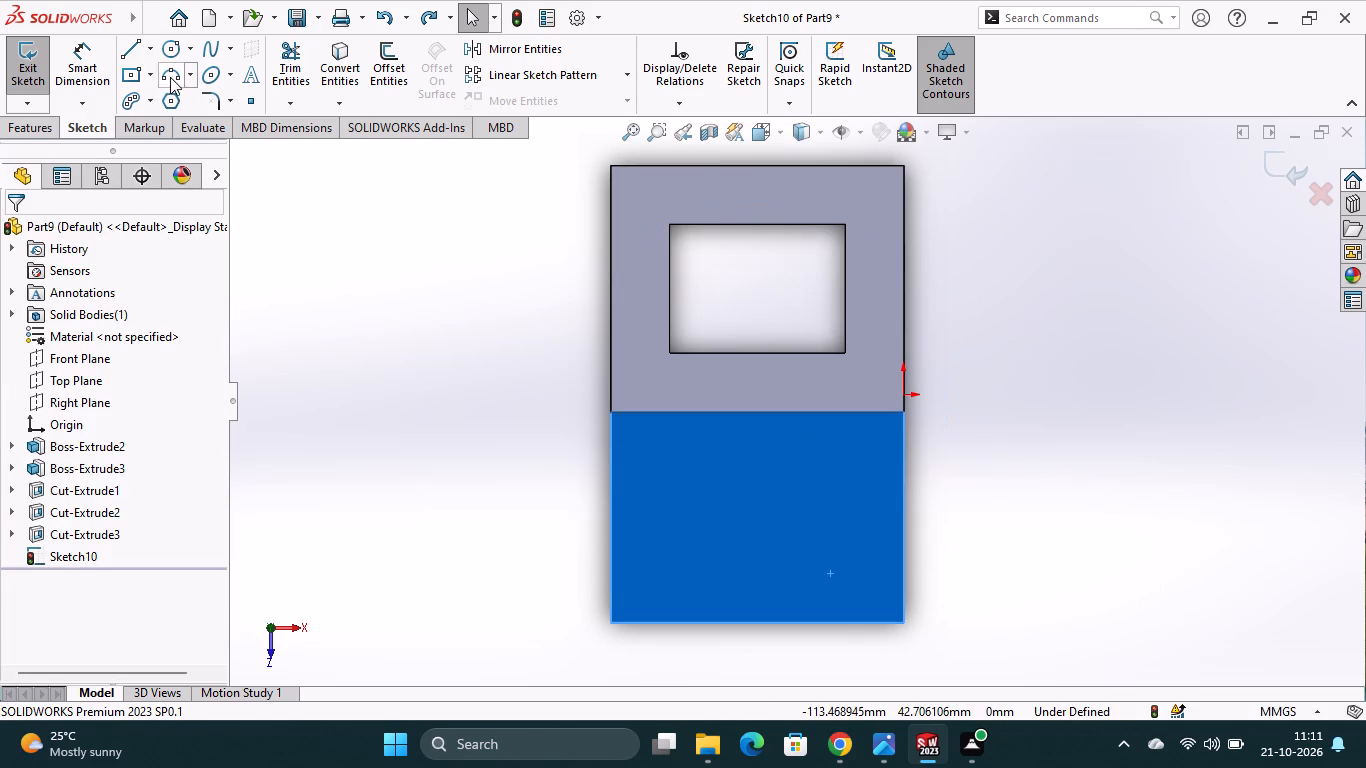
Draw a 36 mm construction line along the base top face's side edge farthest from the origin, from front corner to upright.
{"action": "left_click", "coordinate": [148, 48]}
{"action": "left_click", "coordinate": [167, 101]}
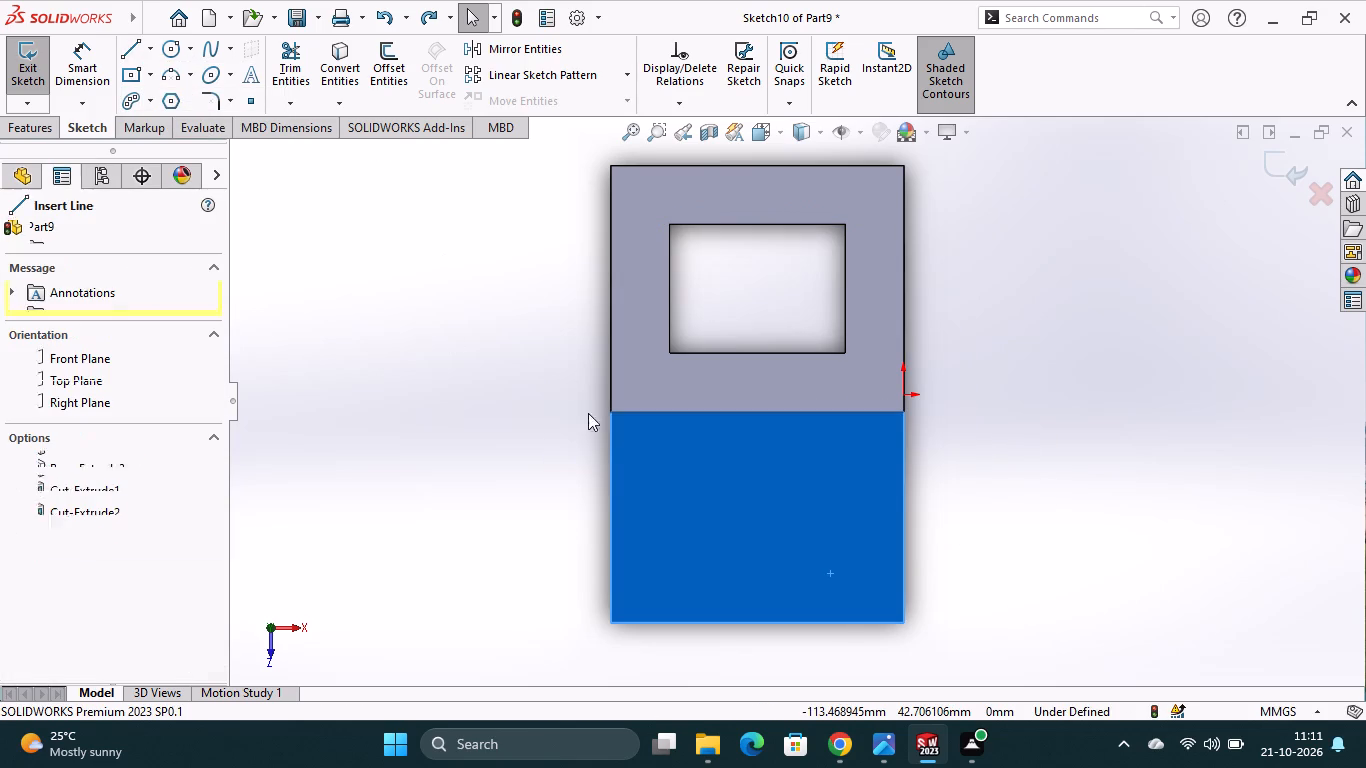
{"action": "left_click", "coordinate": [610, 621]}
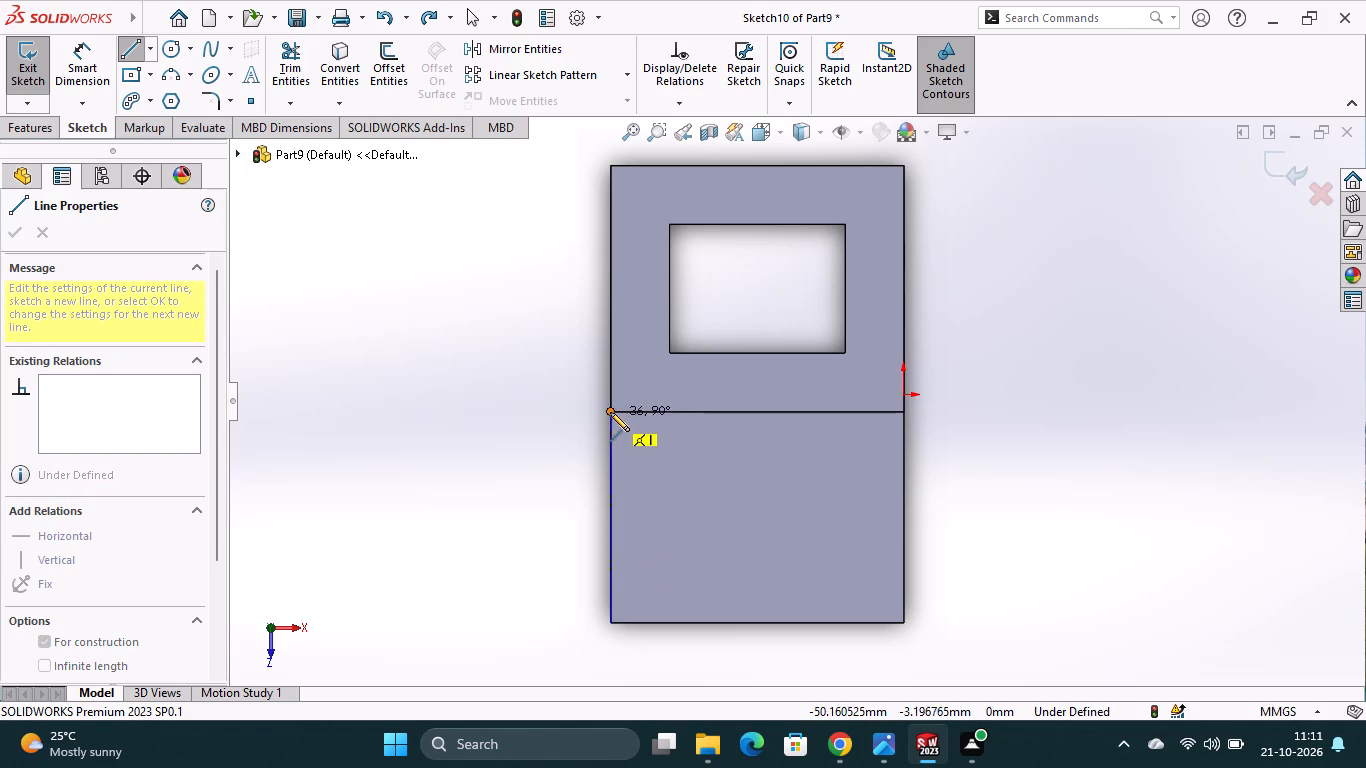
{"action": "left_click", "coordinate": [610, 412]}
{"action": "key", "text": "Escape"}
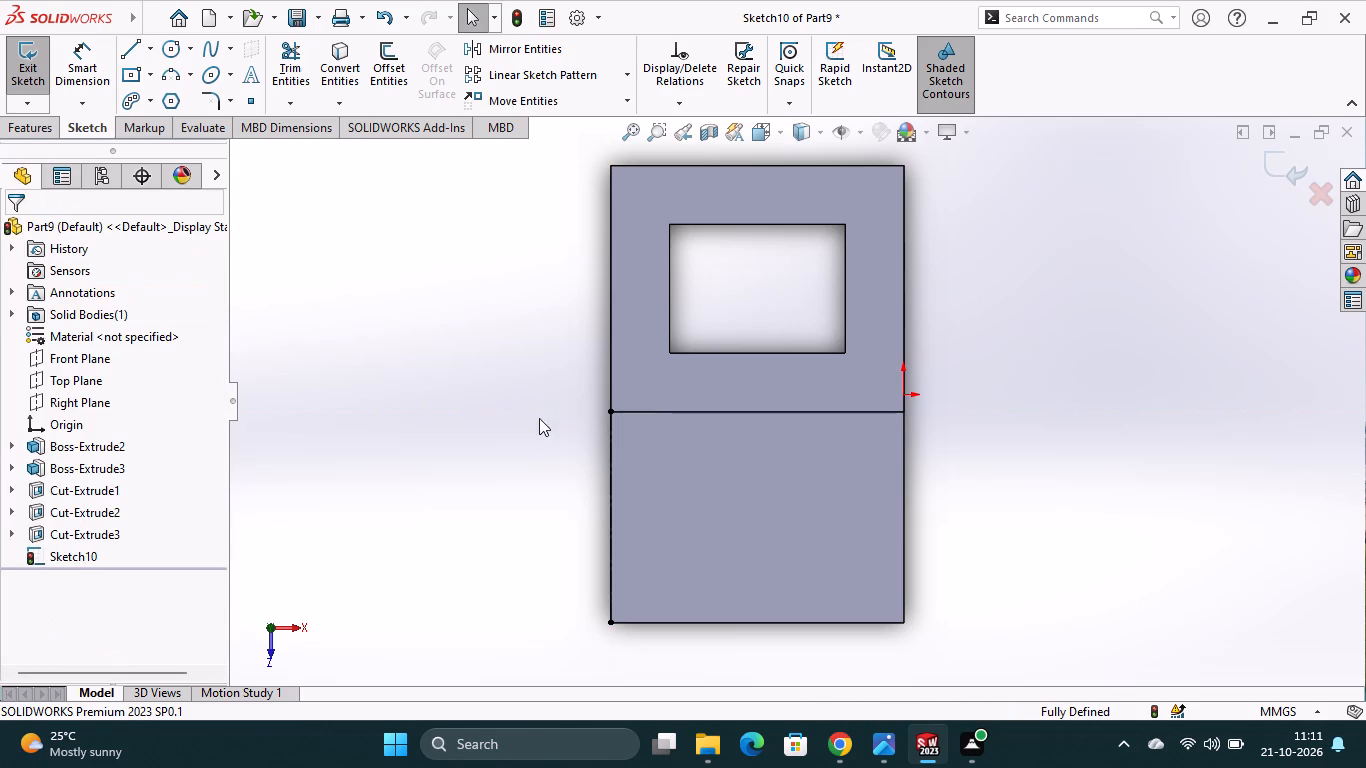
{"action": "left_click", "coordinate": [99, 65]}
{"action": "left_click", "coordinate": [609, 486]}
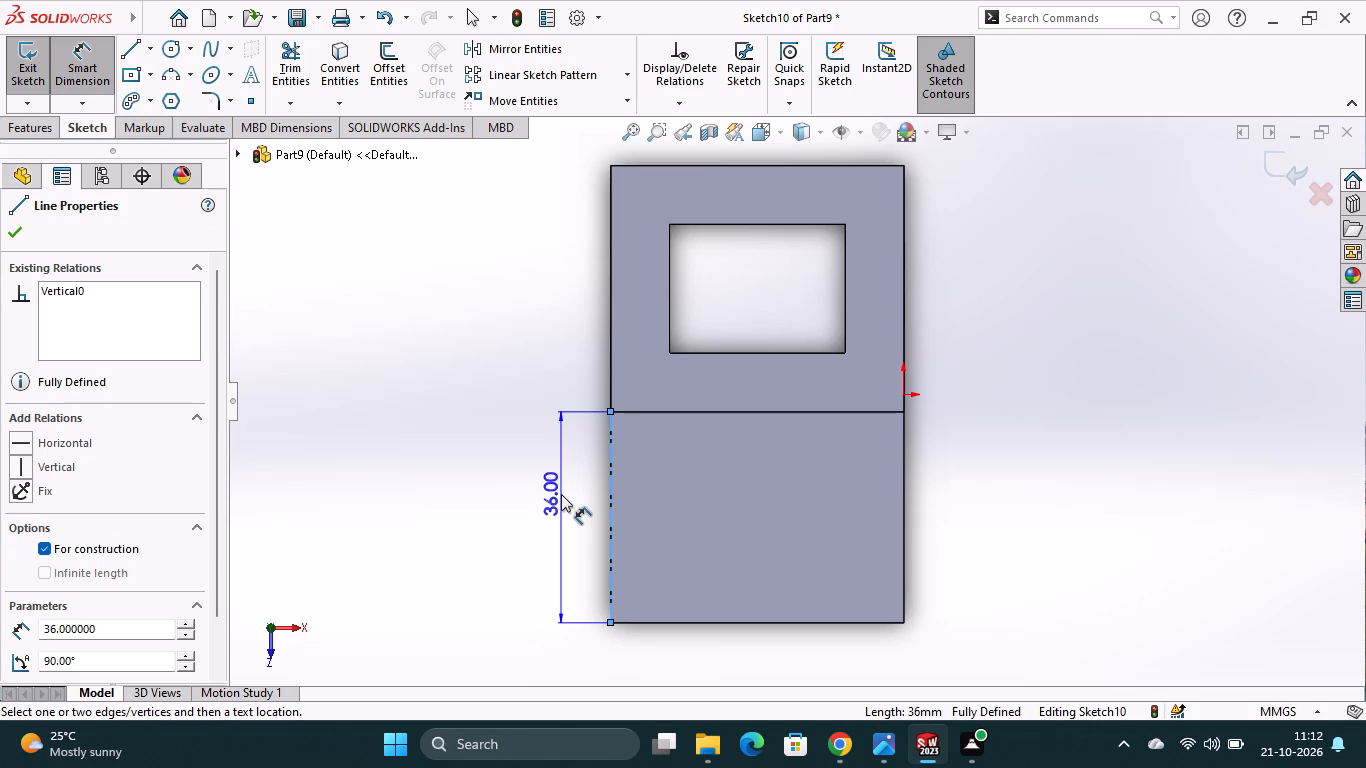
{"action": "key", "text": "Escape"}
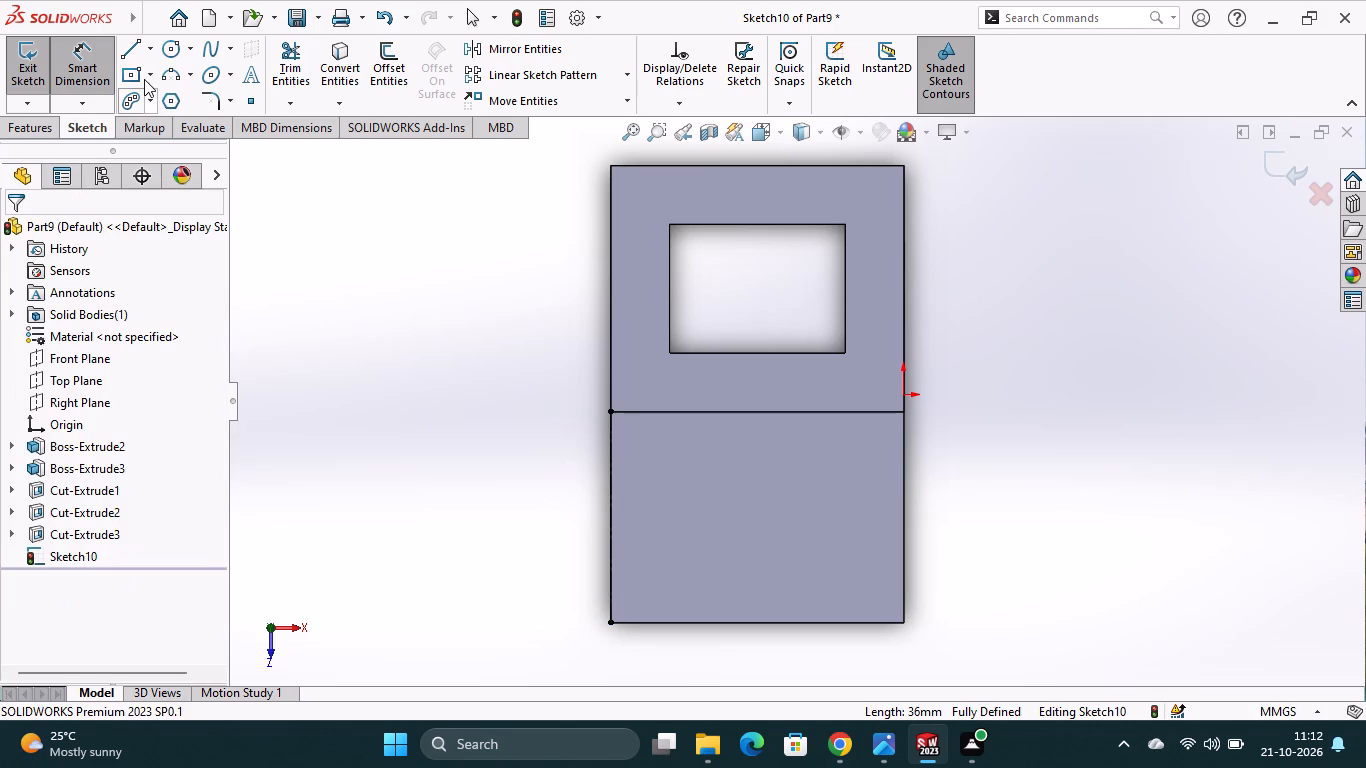
Draw a 50 mm horizontal centerline across the base's top face from the side construction line's midpoint to the opposite edge.
{"action": "left_click", "coordinate": [150, 54]}
{"action": "left_click", "coordinate": [161, 97]}
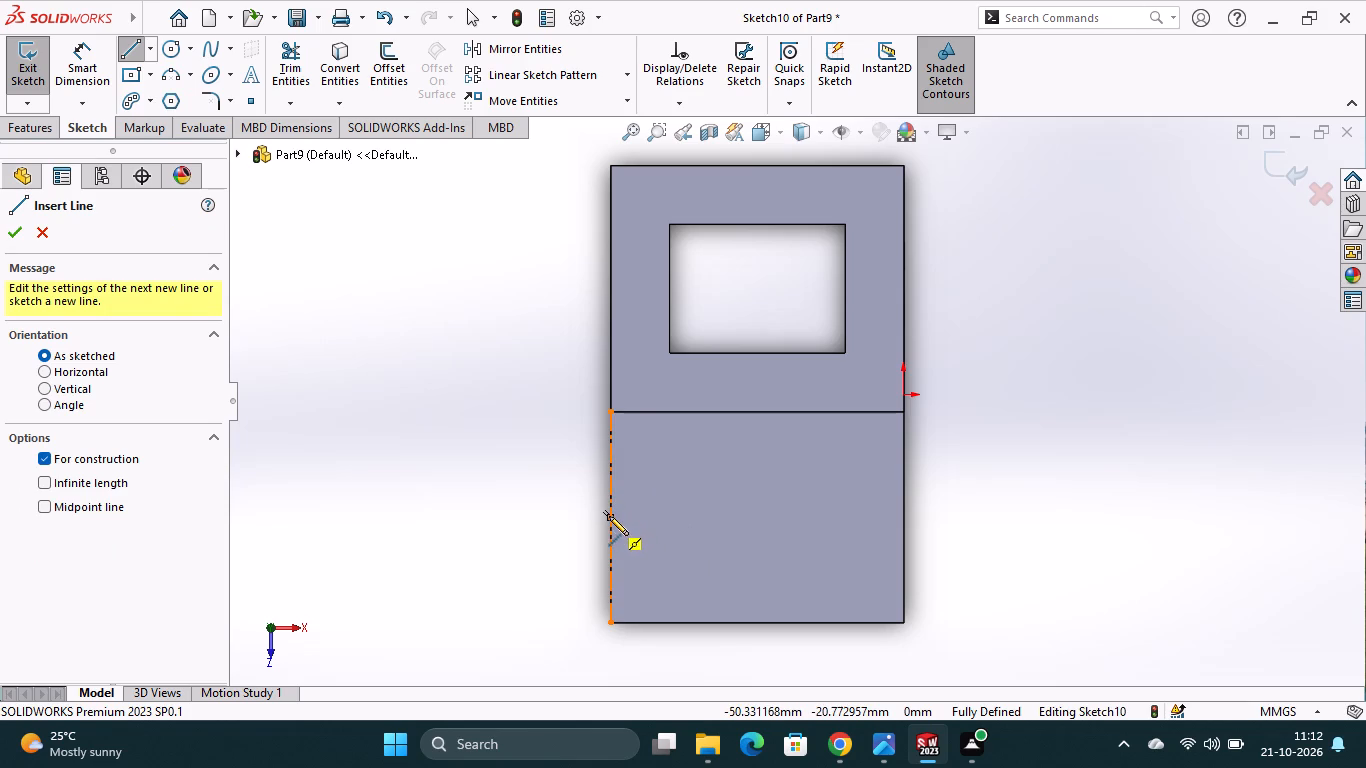
{"action": "left_click", "coordinate": [609, 516]}
{"action": "left_click", "coordinate": [904, 516]}
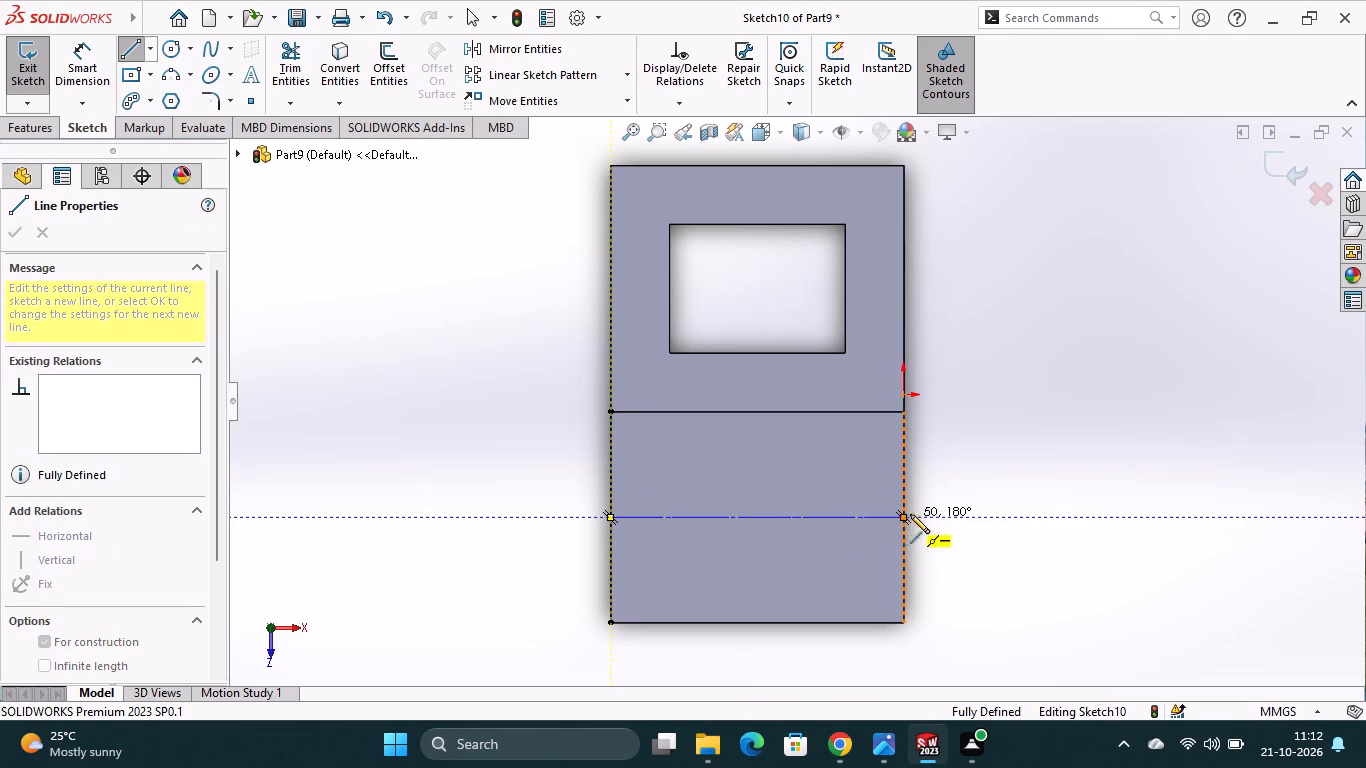
{"action": "key", "text": "Escape"}
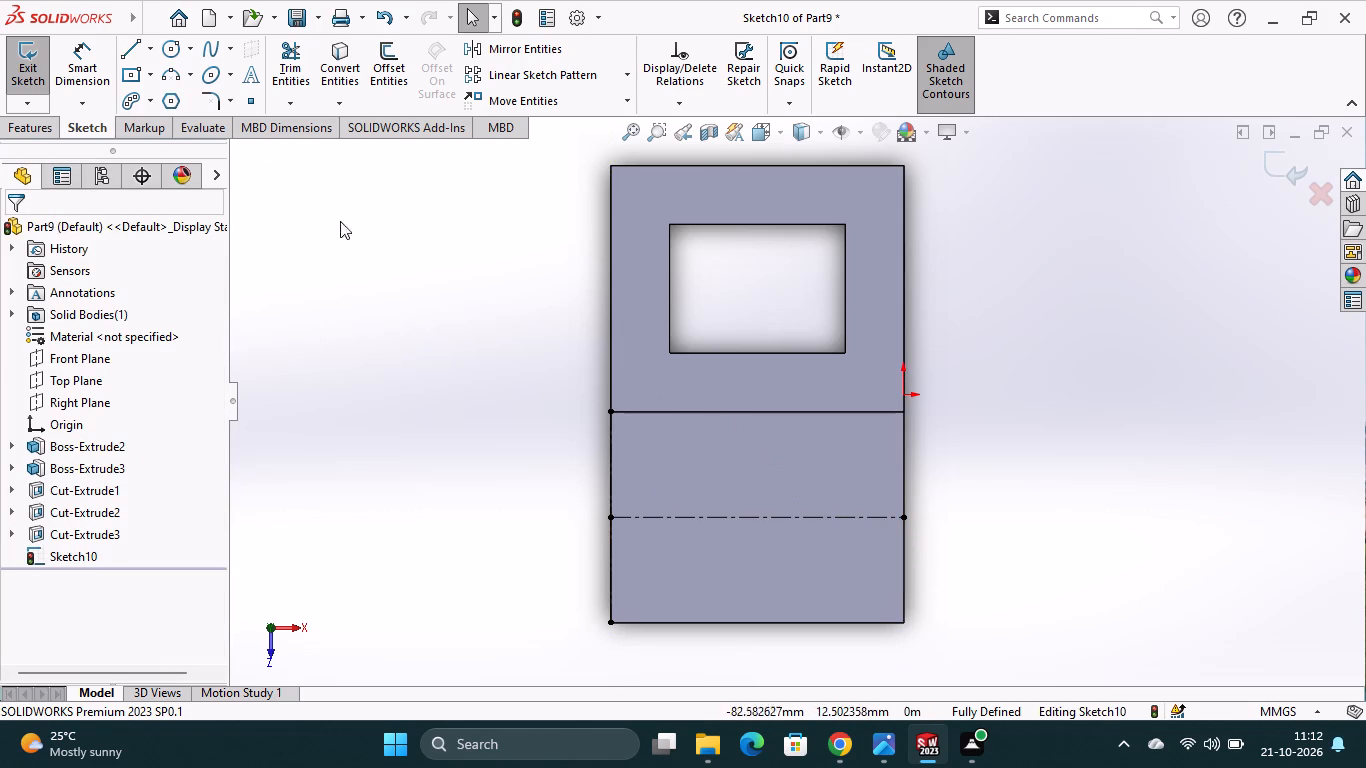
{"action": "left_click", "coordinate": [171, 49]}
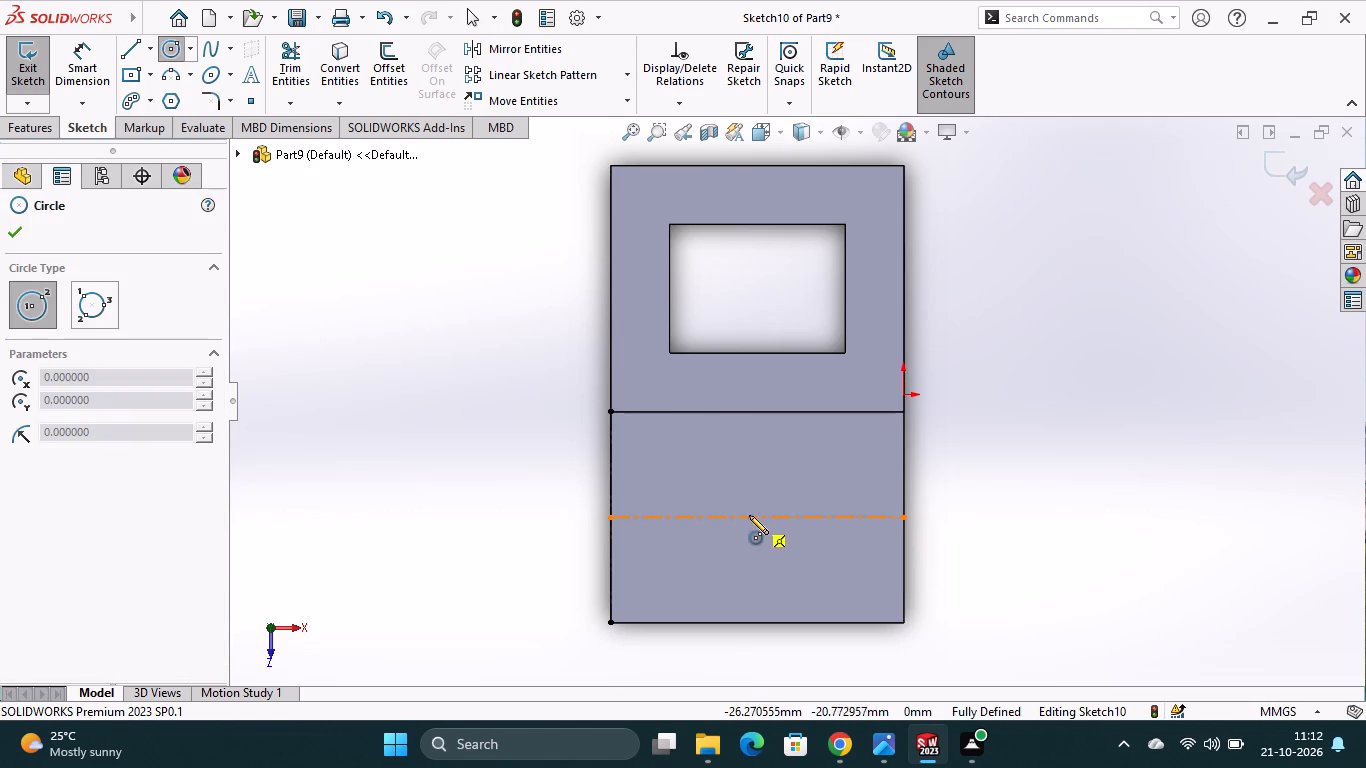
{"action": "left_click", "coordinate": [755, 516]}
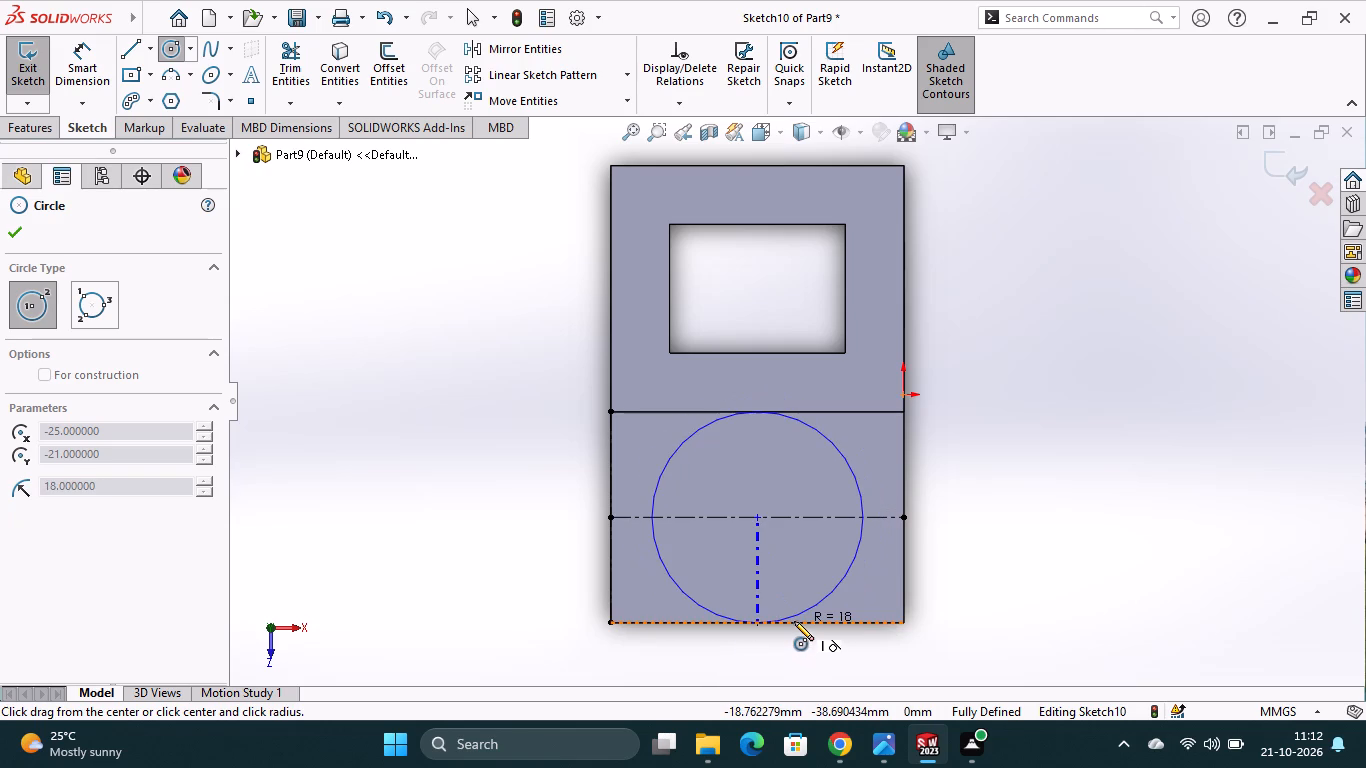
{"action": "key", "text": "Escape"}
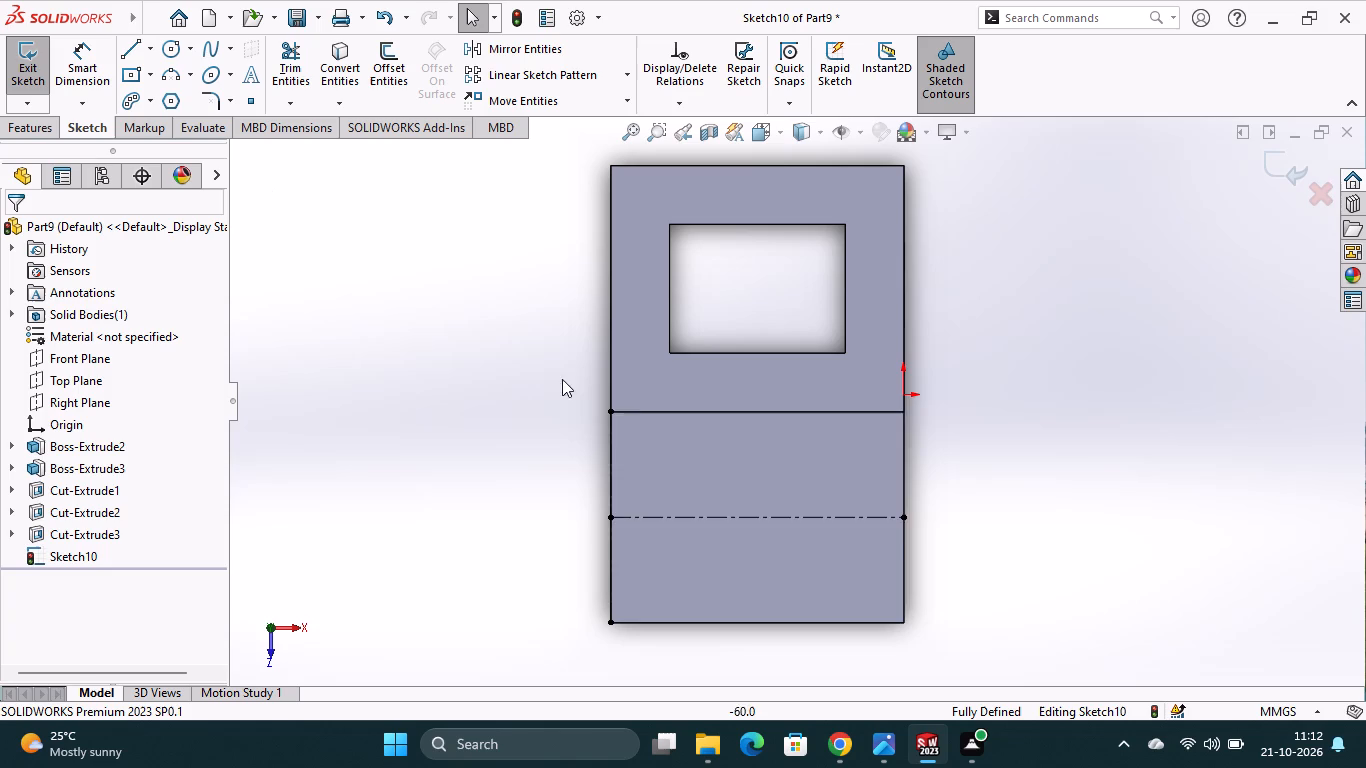
Sketch a three-point arc between the horizontal centerline's endpoints, passing through the base's front edge midpoint, with a radius of about 26.4 mm.
{"action": "left_click", "coordinate": [169, 81]}
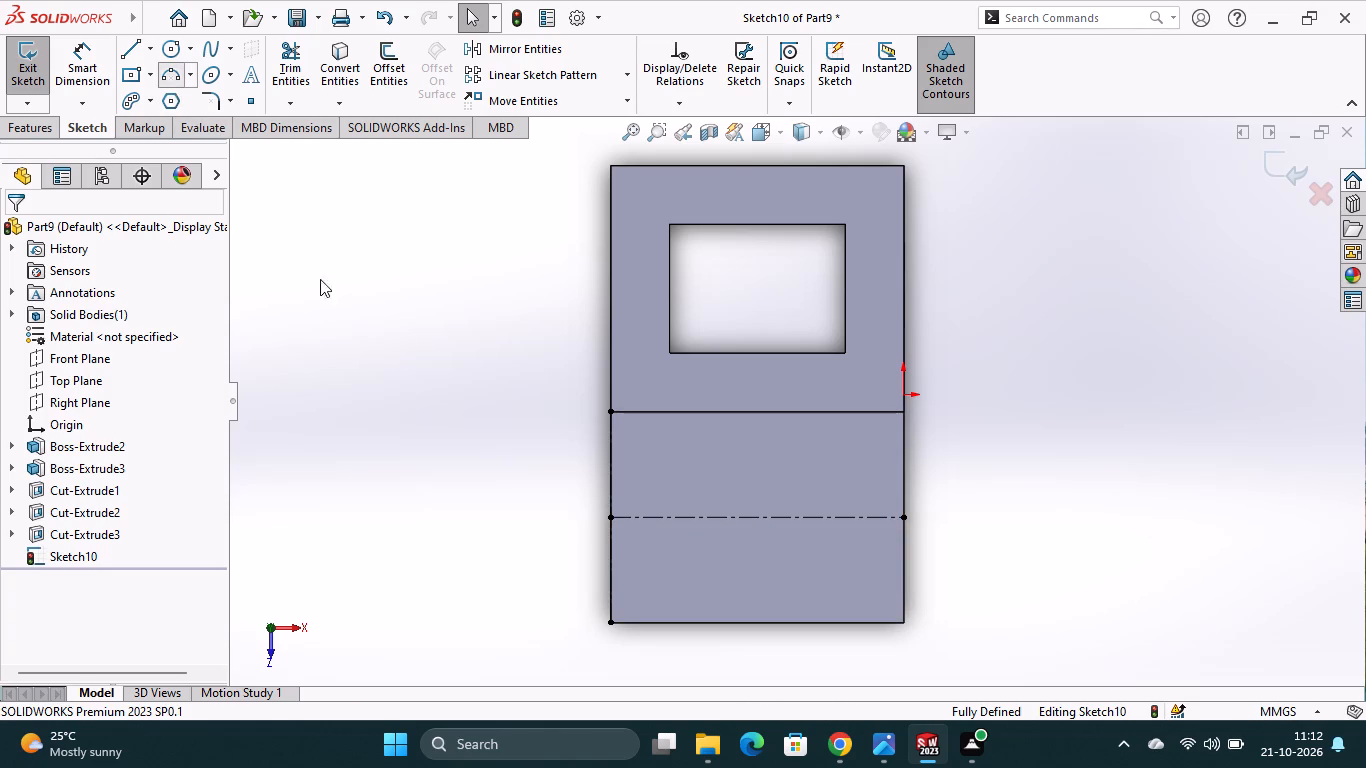
{"action": "left_click", "coordinate": [609, 516]}
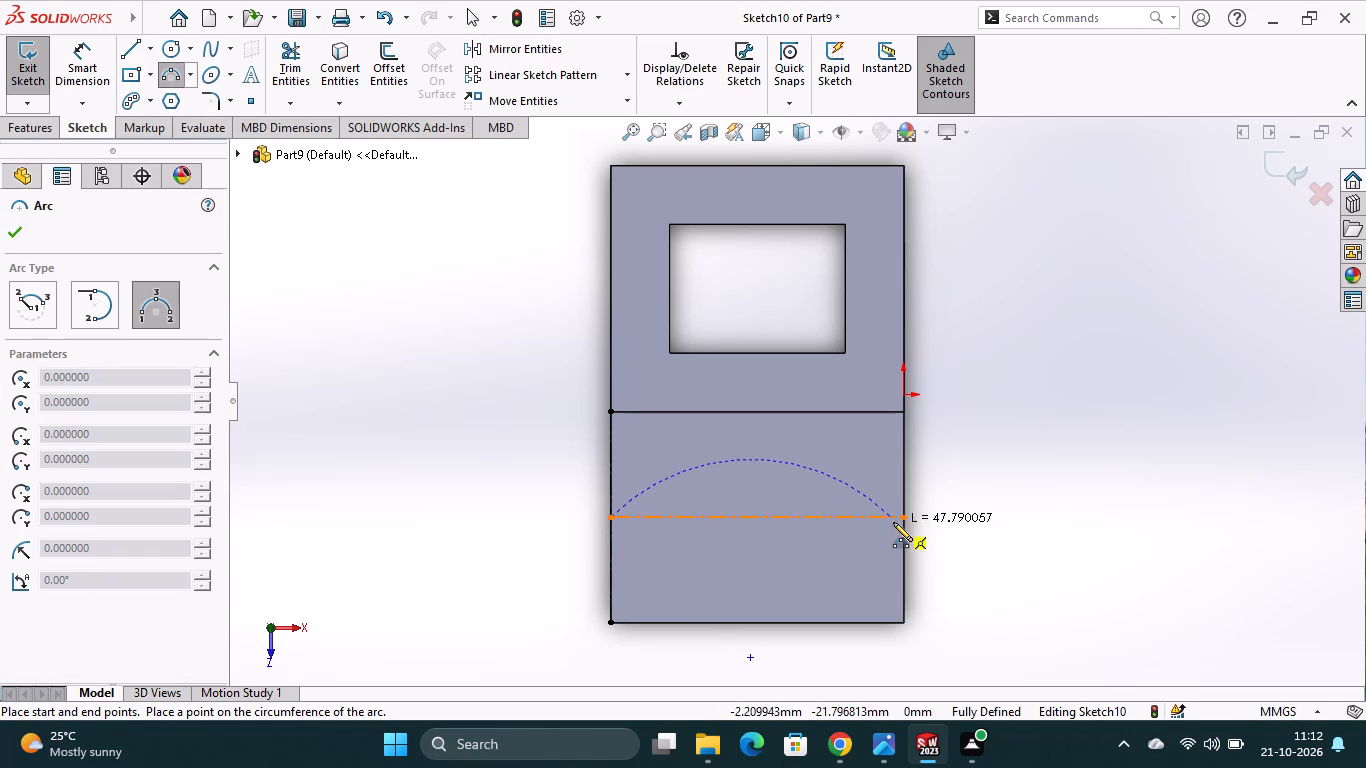
{"action": "left_click", "coordinate": [902, 519]}
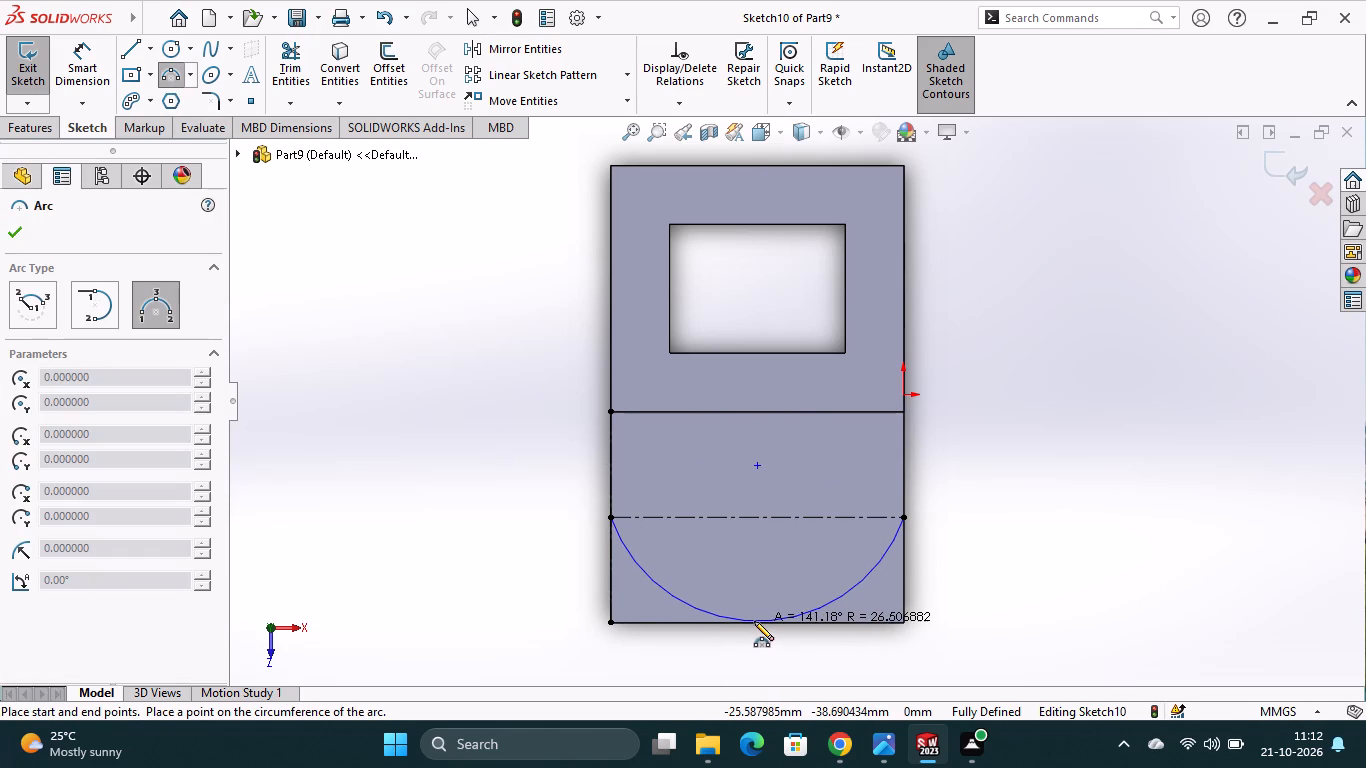
{"action": "left_click", "coordinate": [754, 622]}
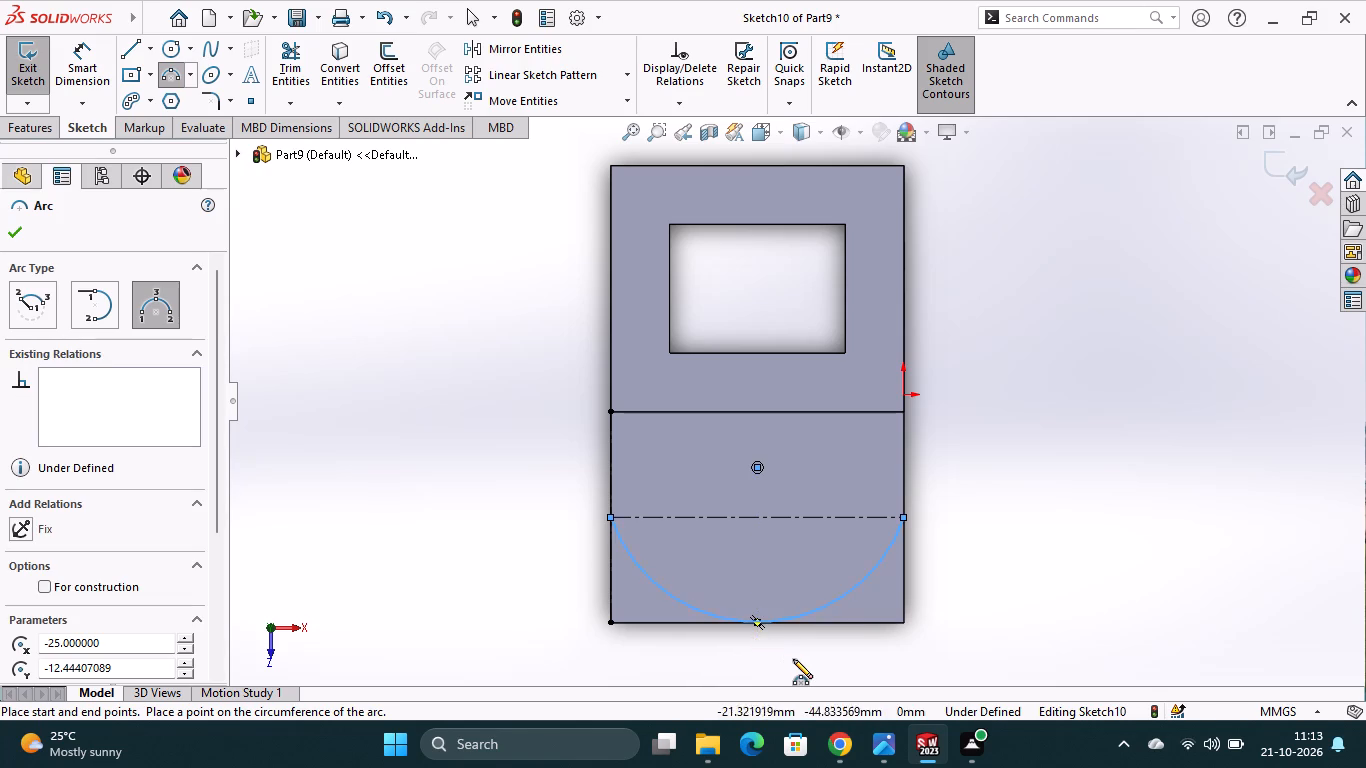
{"action": "left_click", "coordinate": [793, 659]}
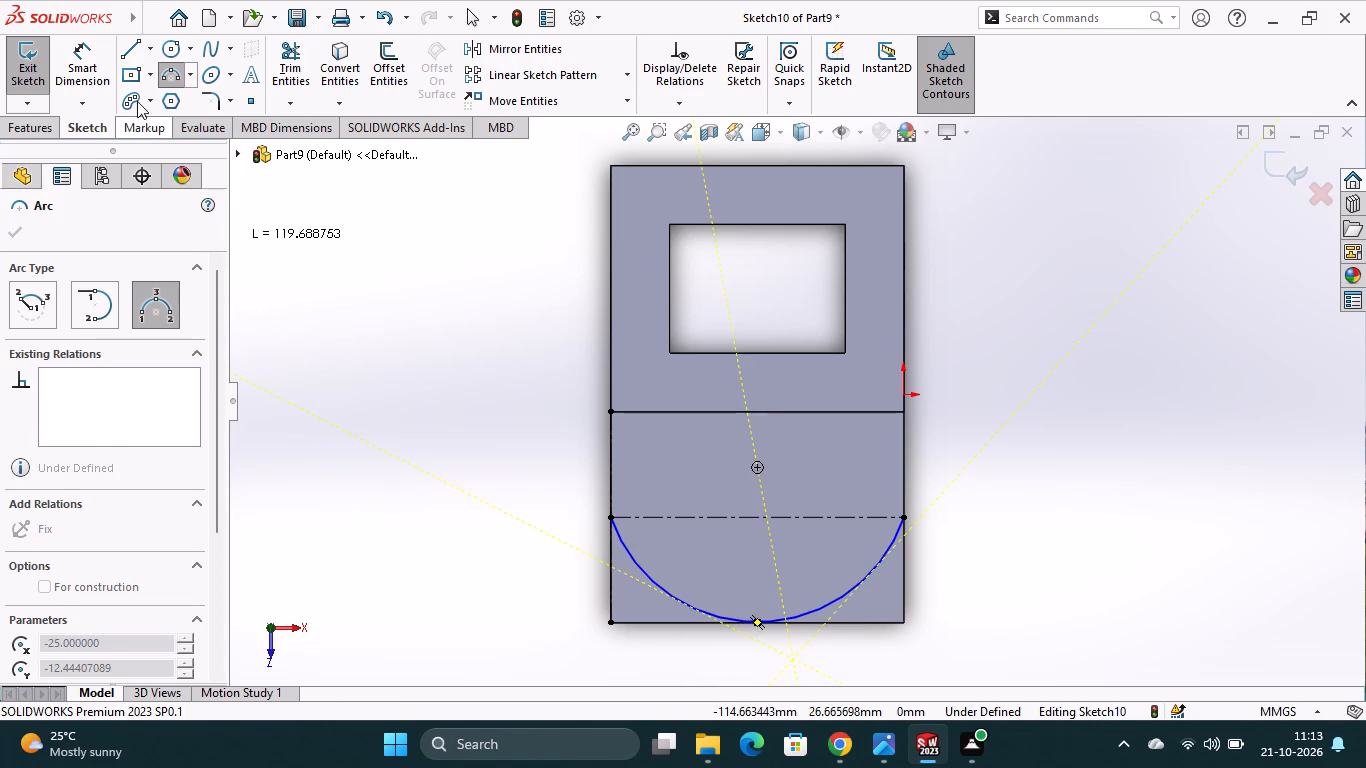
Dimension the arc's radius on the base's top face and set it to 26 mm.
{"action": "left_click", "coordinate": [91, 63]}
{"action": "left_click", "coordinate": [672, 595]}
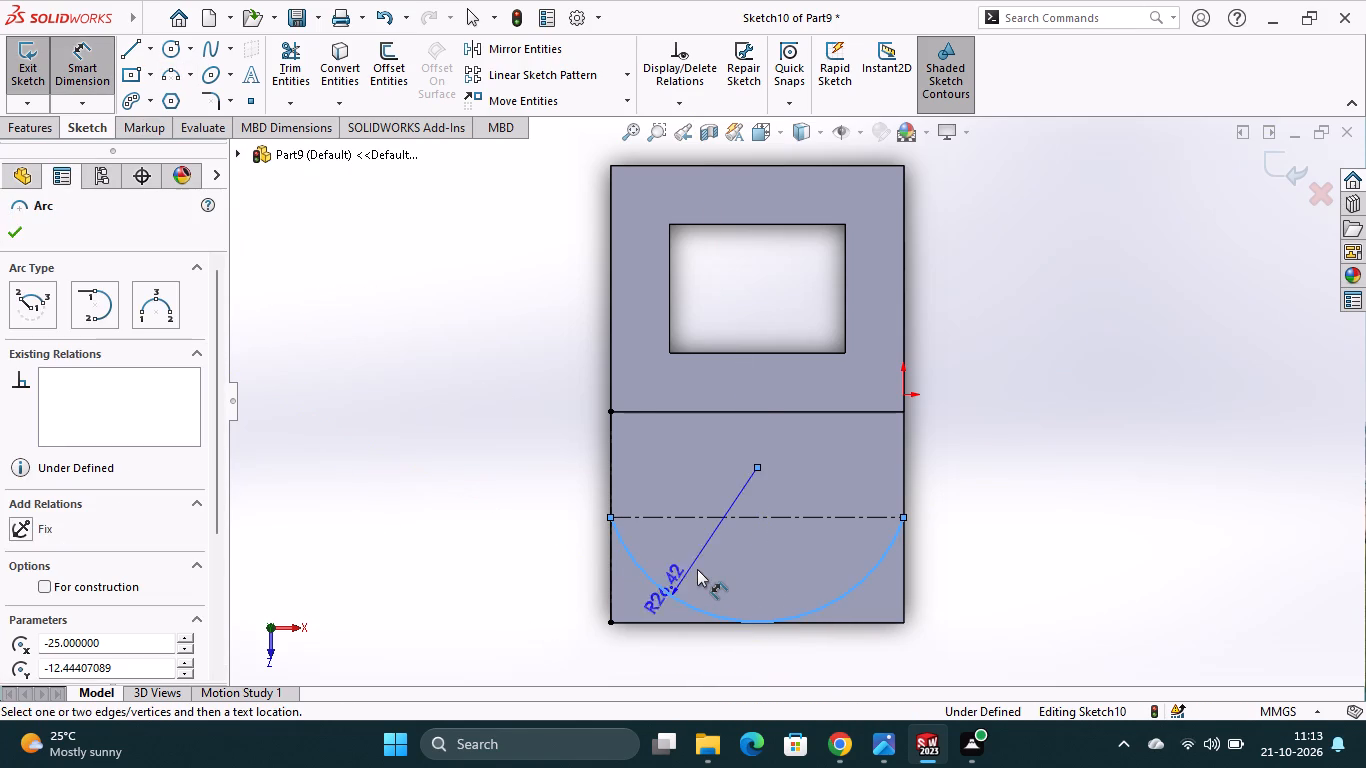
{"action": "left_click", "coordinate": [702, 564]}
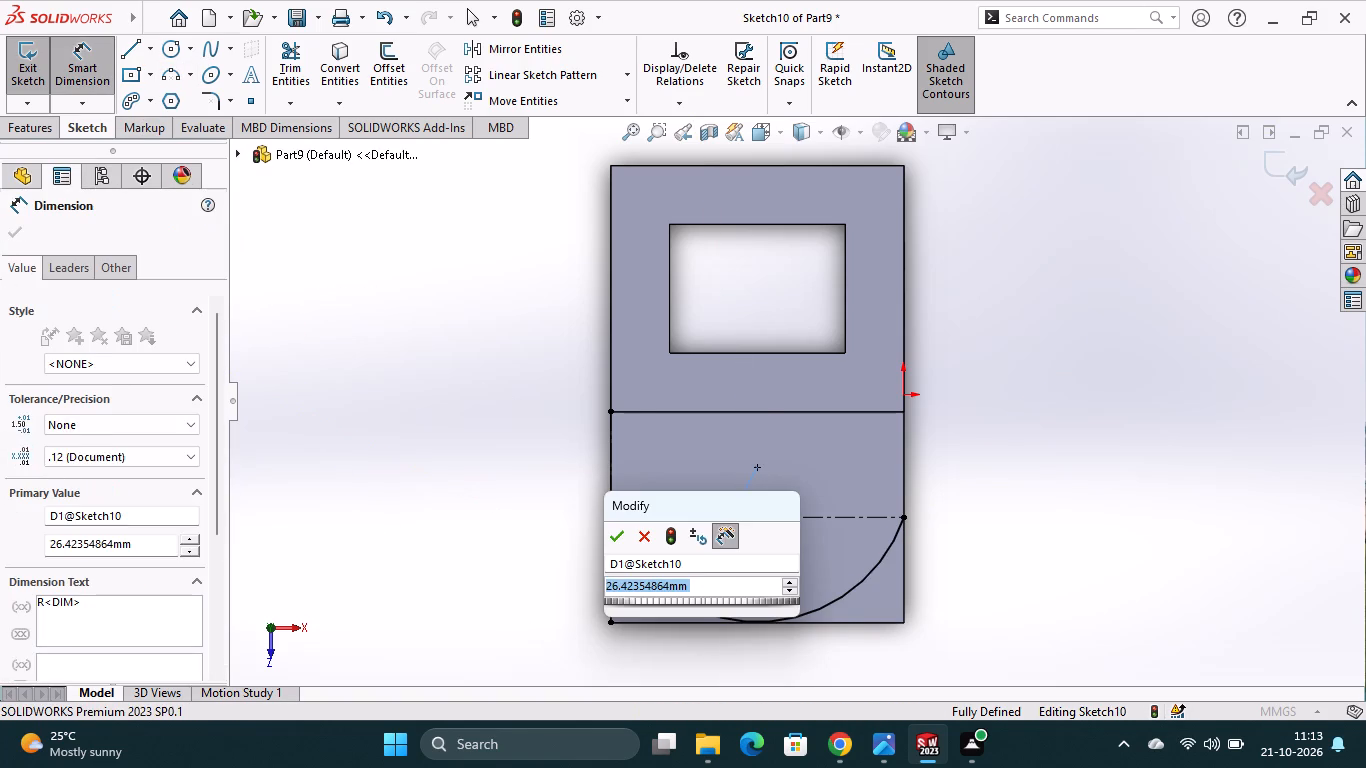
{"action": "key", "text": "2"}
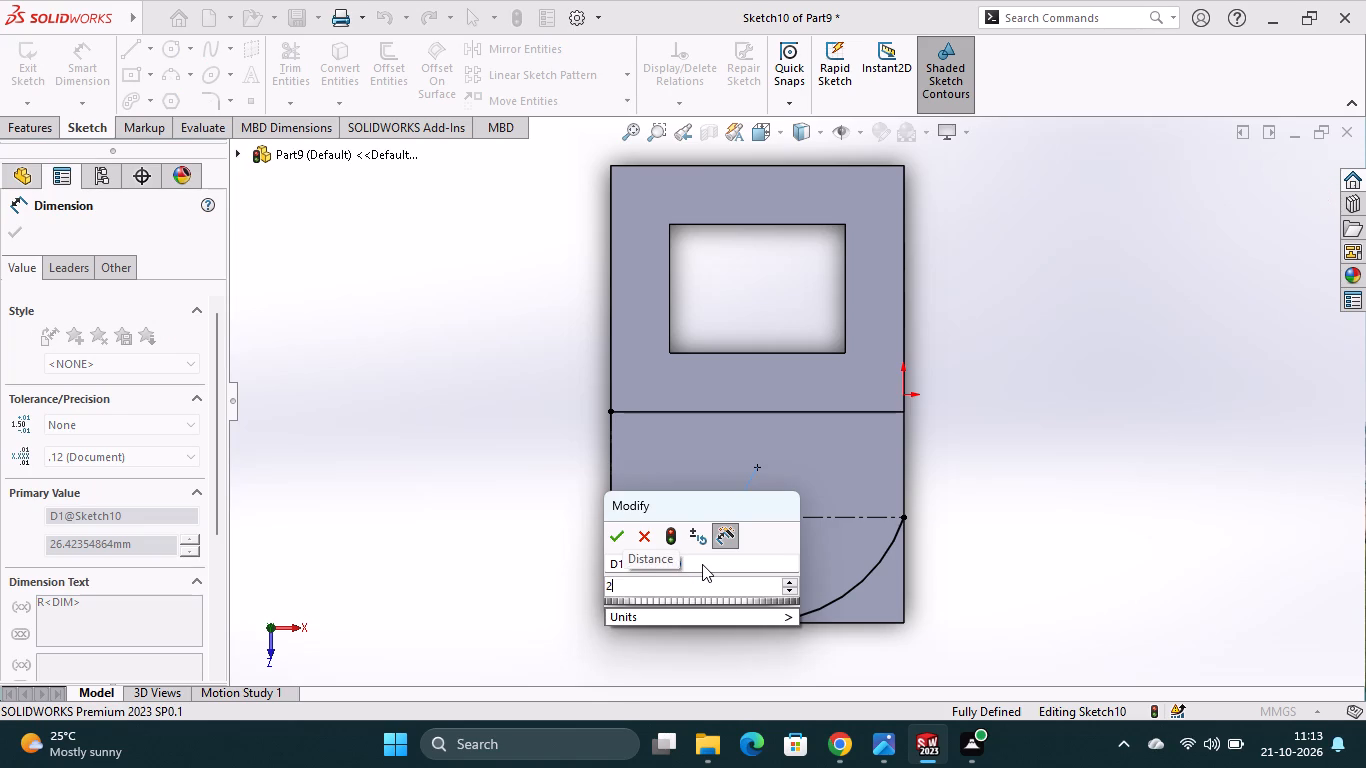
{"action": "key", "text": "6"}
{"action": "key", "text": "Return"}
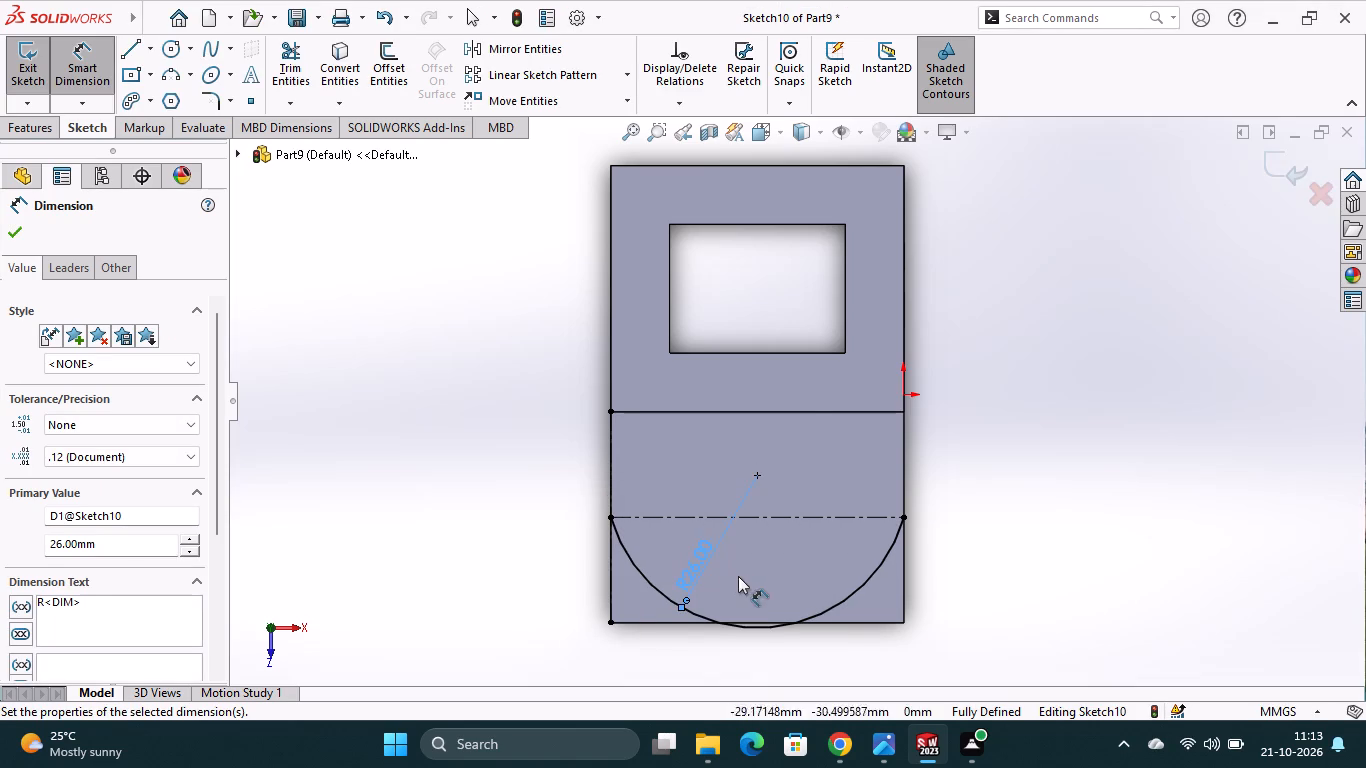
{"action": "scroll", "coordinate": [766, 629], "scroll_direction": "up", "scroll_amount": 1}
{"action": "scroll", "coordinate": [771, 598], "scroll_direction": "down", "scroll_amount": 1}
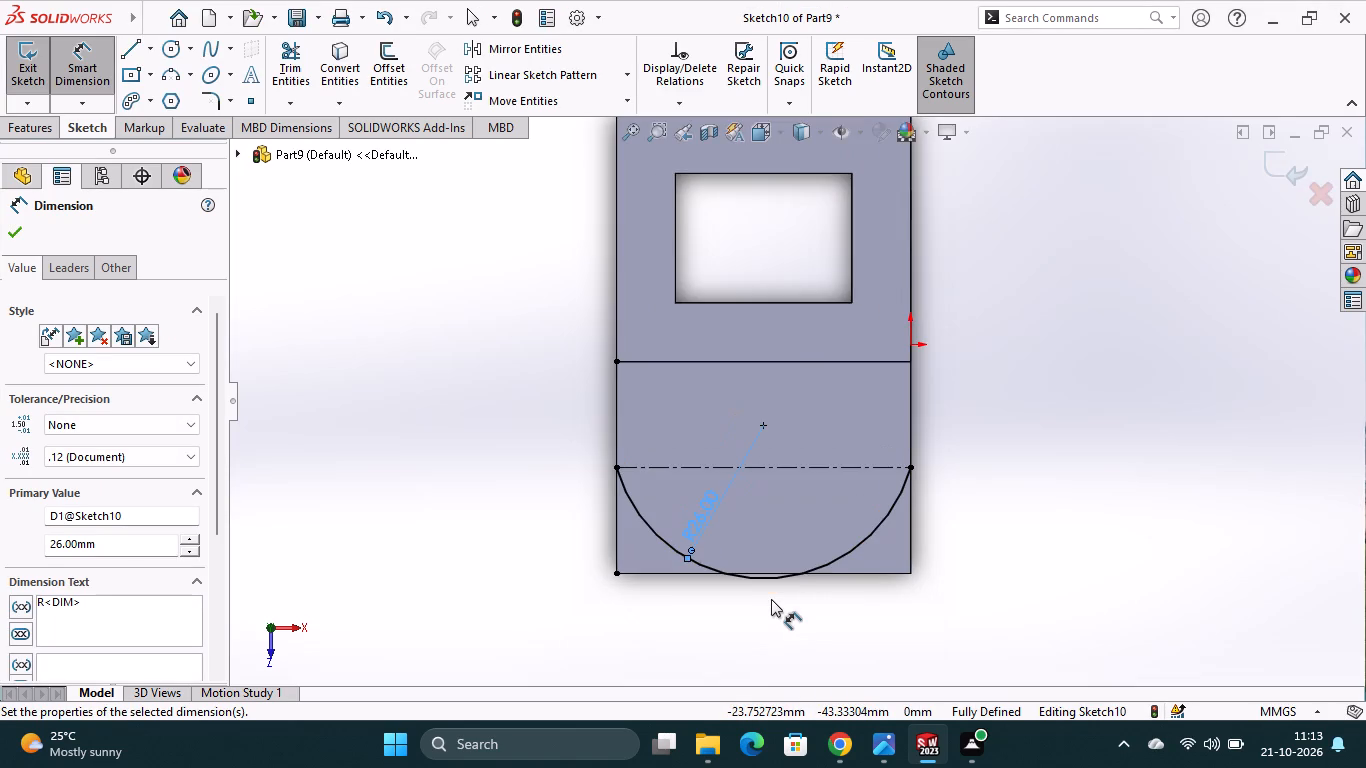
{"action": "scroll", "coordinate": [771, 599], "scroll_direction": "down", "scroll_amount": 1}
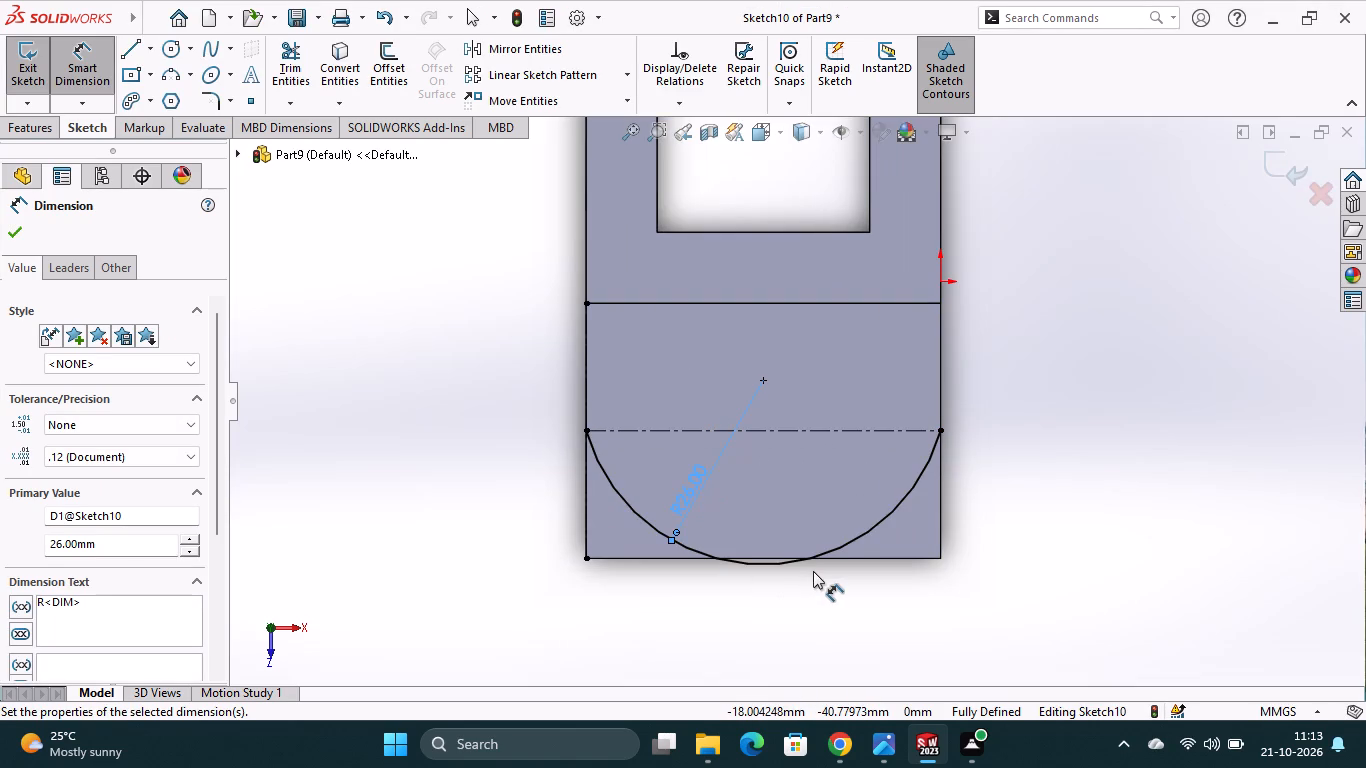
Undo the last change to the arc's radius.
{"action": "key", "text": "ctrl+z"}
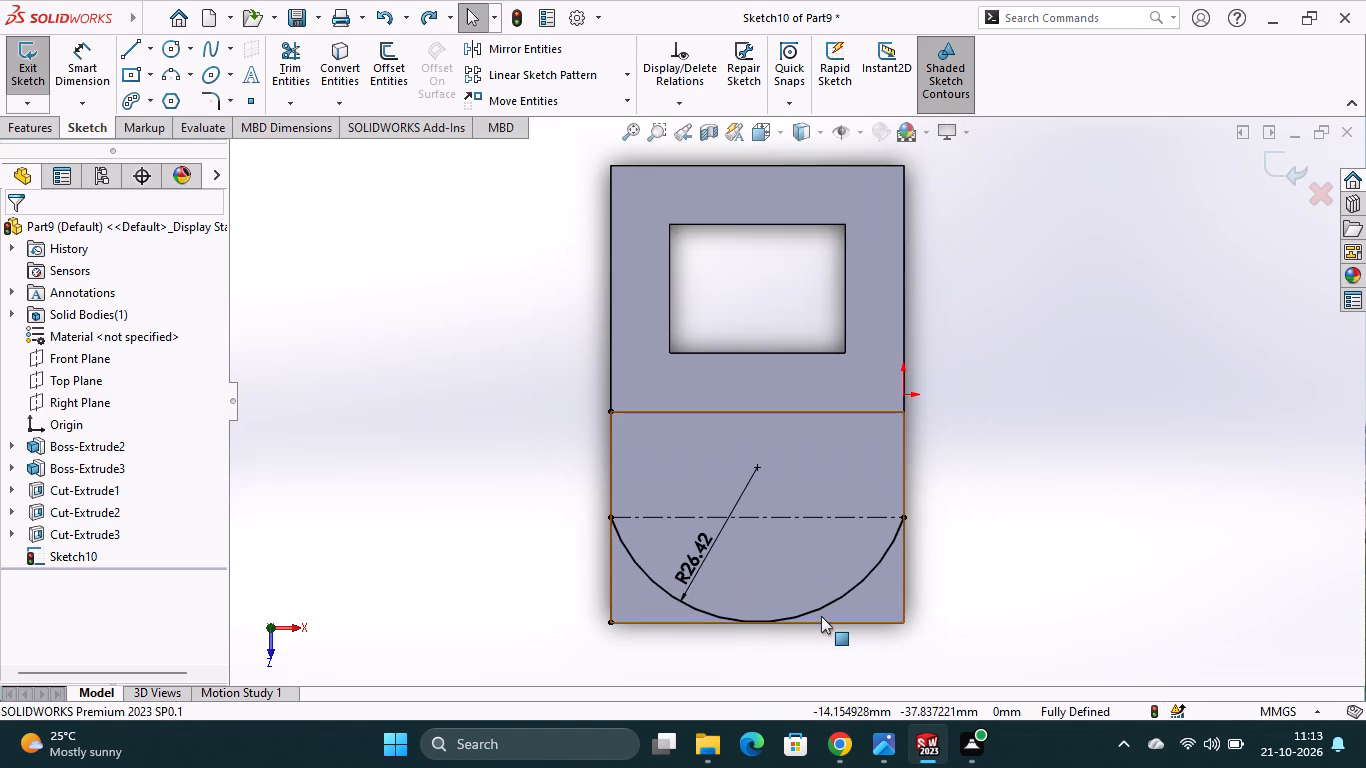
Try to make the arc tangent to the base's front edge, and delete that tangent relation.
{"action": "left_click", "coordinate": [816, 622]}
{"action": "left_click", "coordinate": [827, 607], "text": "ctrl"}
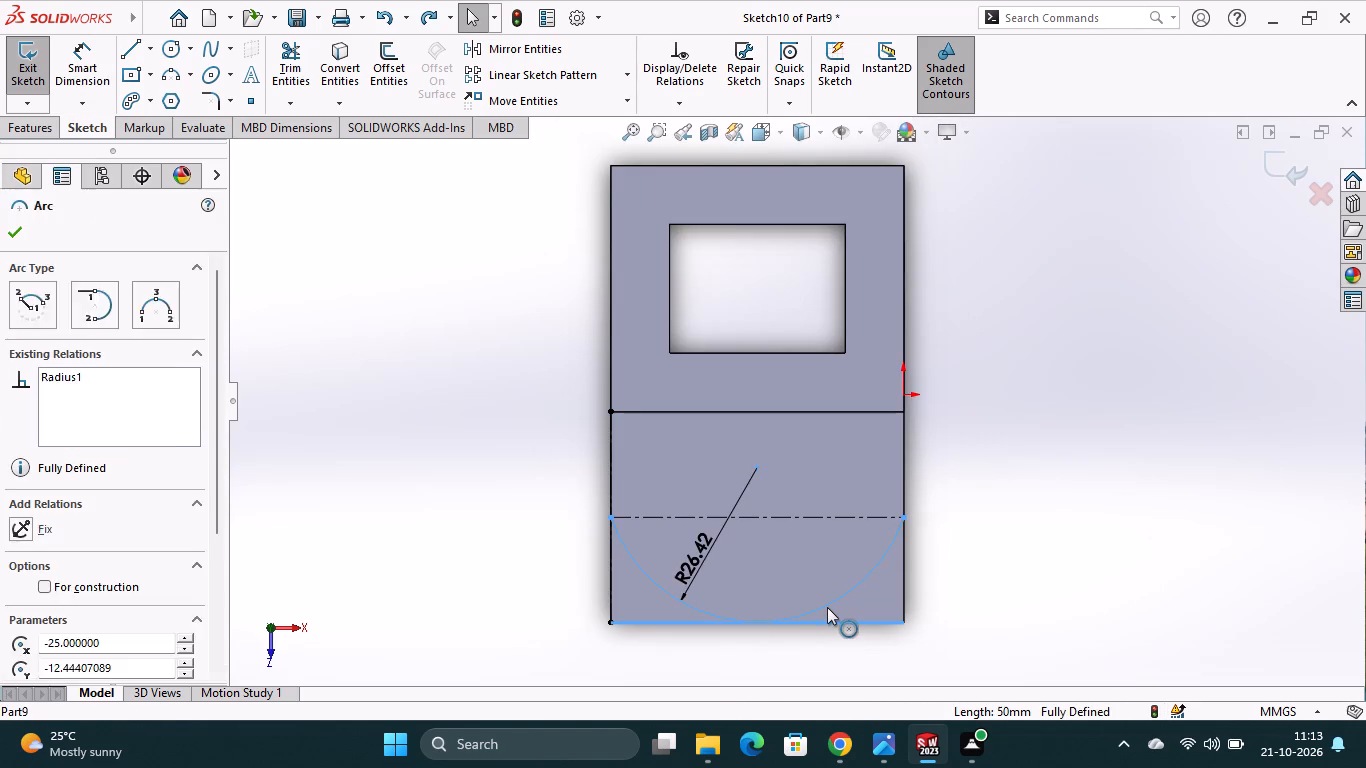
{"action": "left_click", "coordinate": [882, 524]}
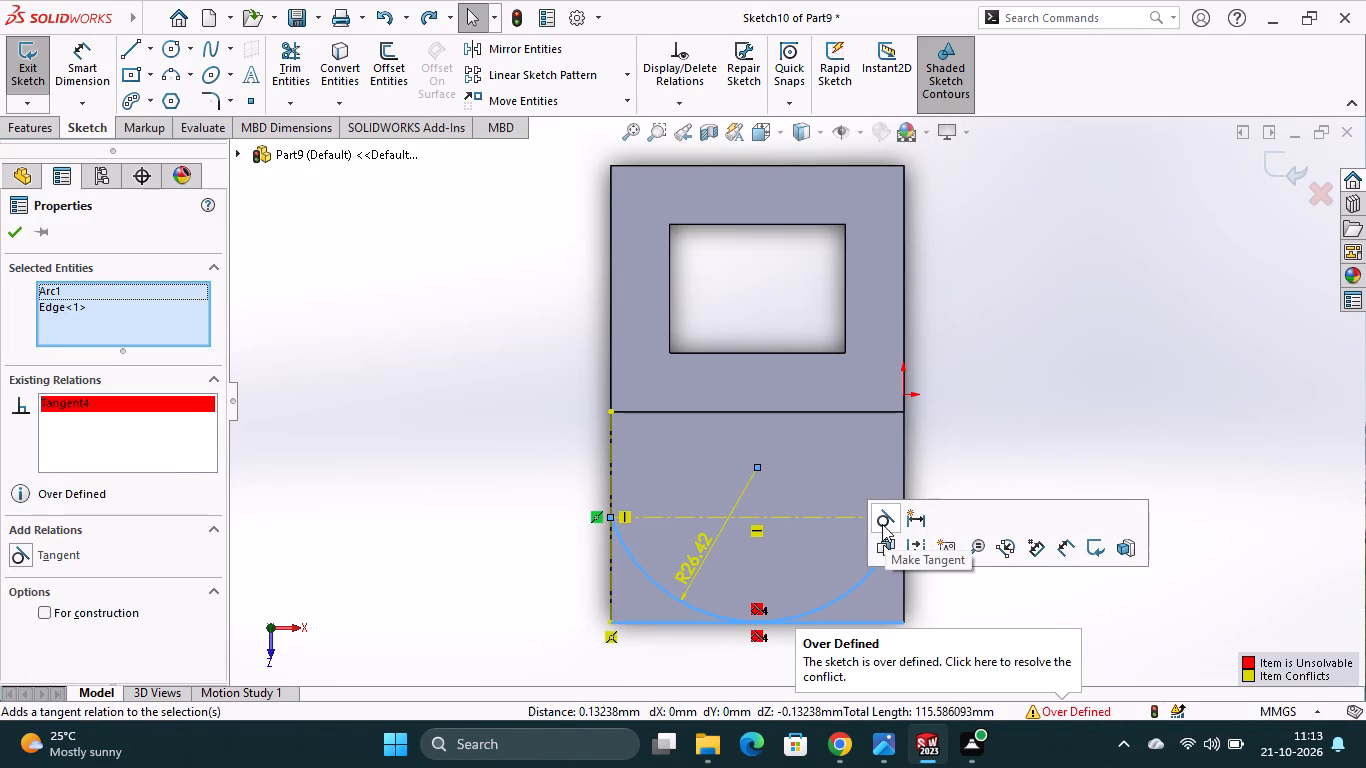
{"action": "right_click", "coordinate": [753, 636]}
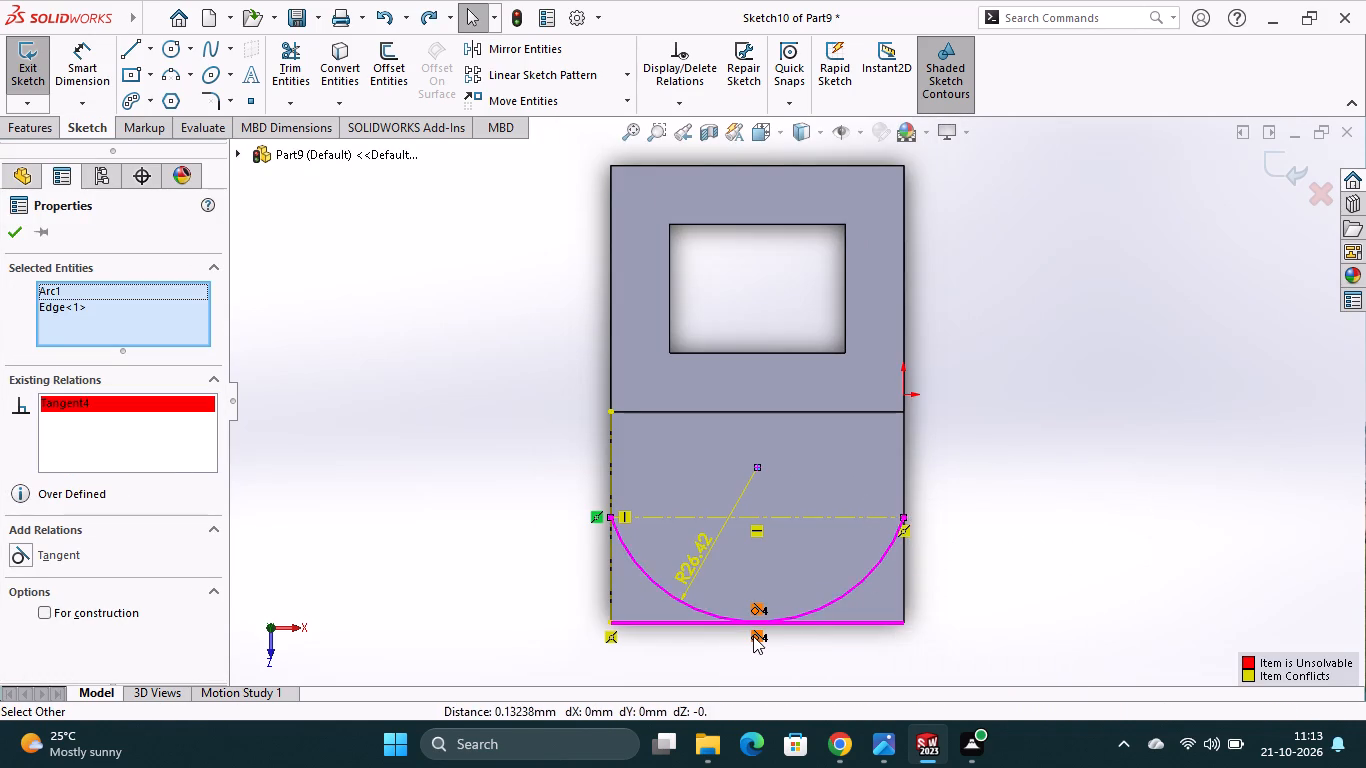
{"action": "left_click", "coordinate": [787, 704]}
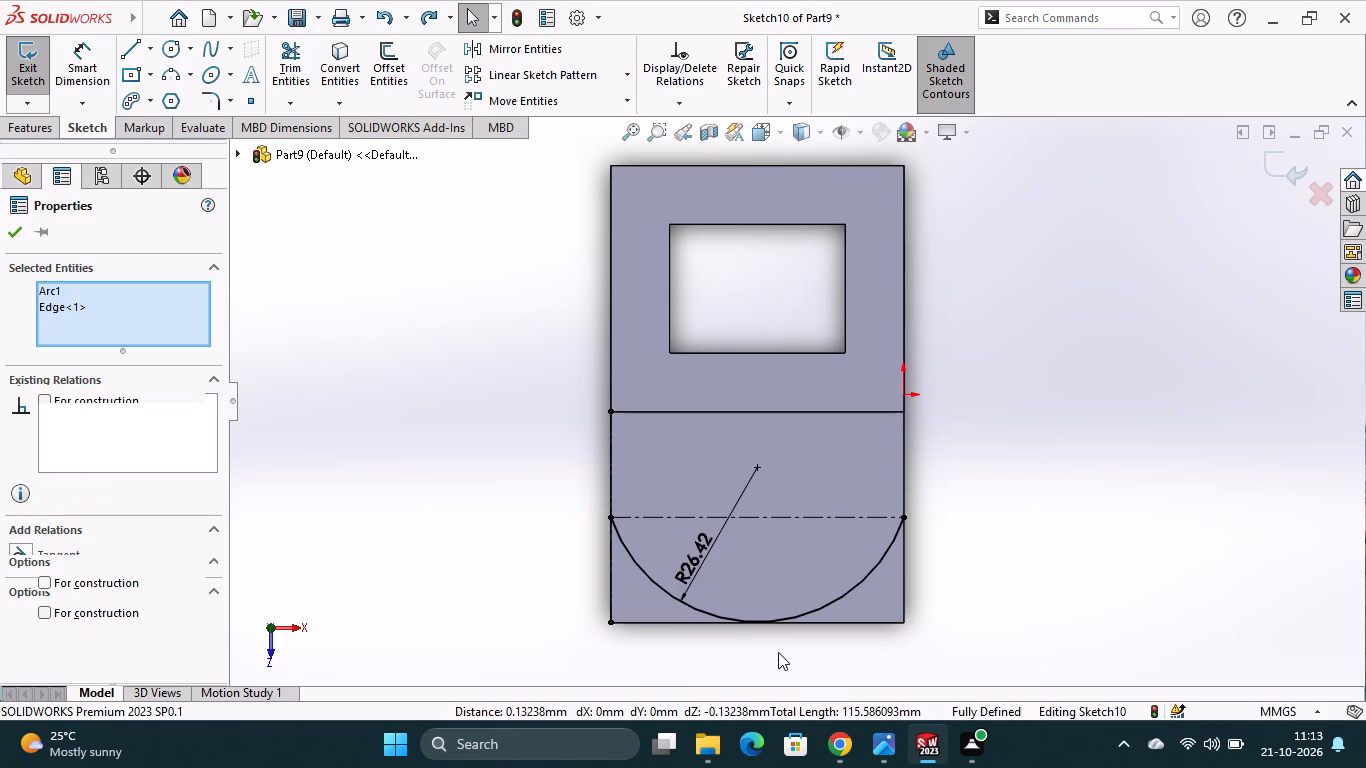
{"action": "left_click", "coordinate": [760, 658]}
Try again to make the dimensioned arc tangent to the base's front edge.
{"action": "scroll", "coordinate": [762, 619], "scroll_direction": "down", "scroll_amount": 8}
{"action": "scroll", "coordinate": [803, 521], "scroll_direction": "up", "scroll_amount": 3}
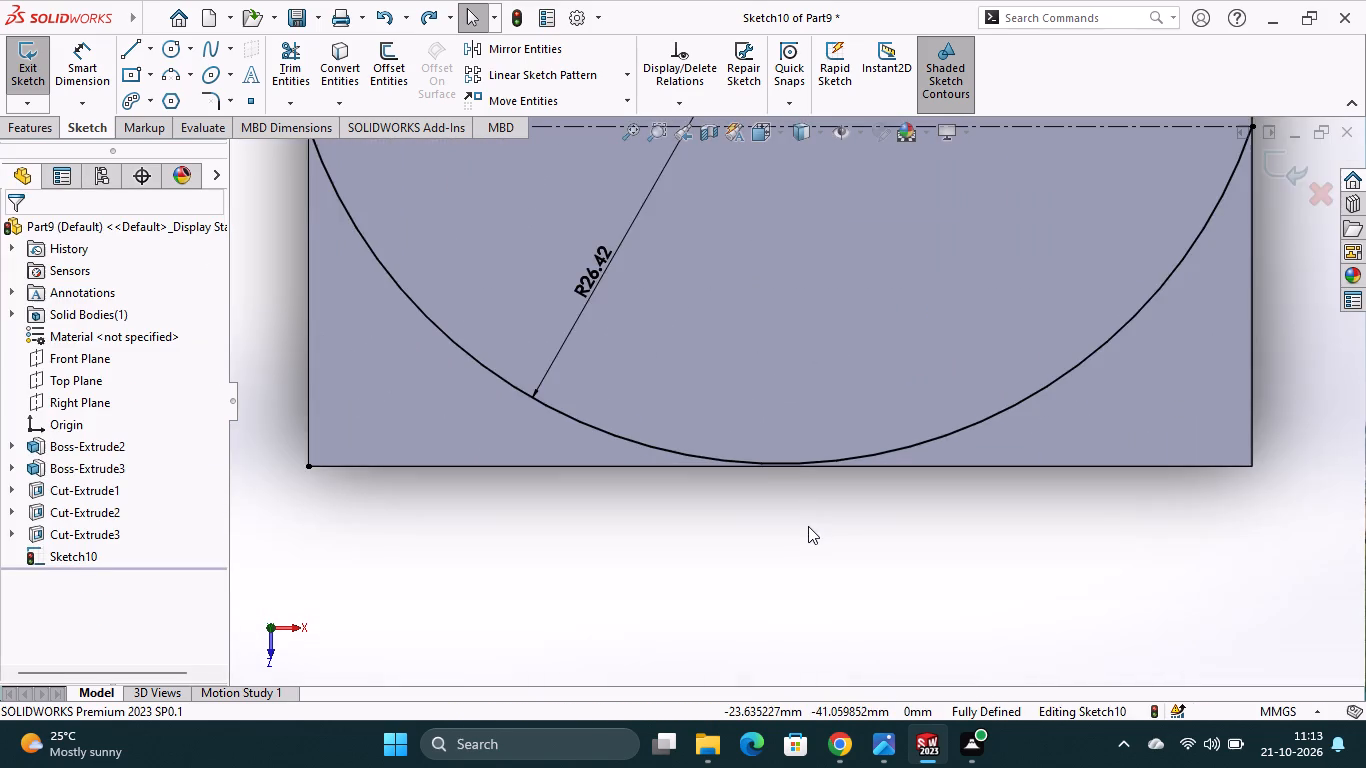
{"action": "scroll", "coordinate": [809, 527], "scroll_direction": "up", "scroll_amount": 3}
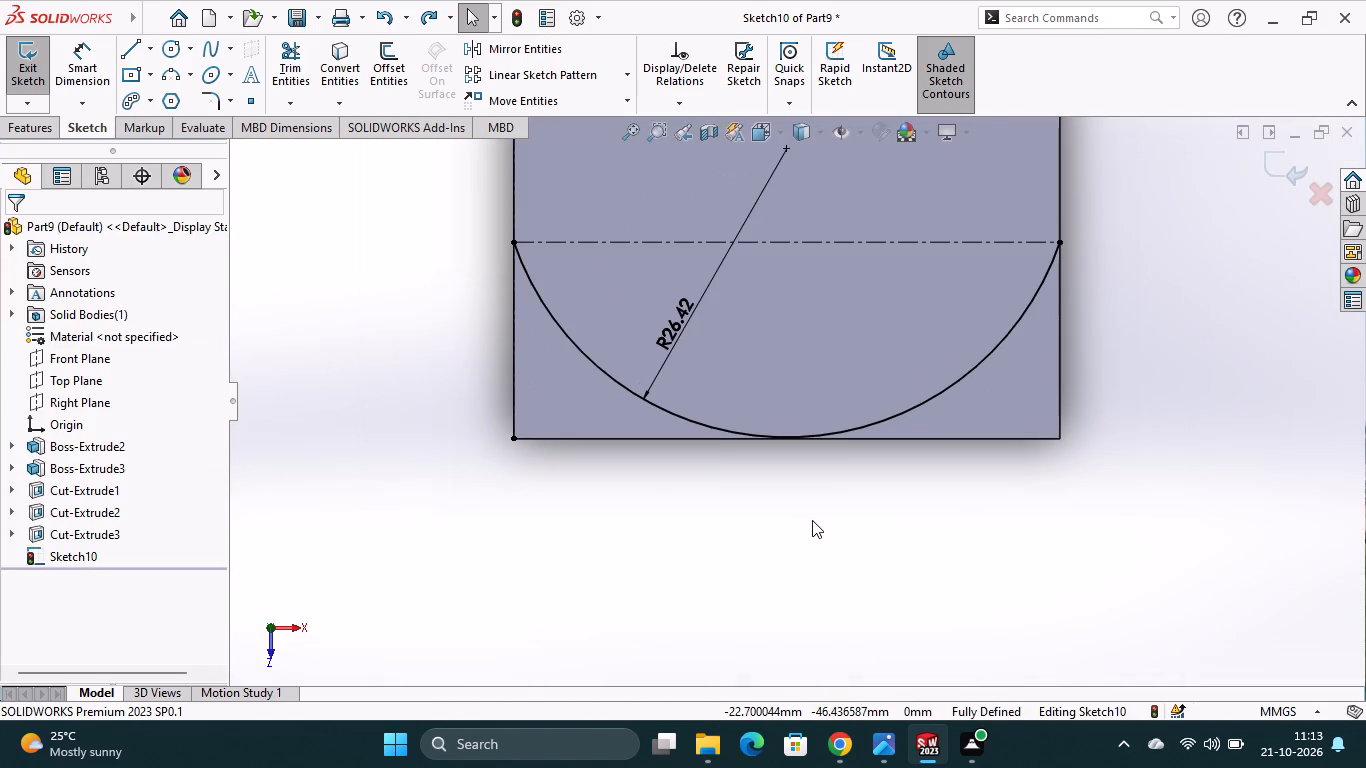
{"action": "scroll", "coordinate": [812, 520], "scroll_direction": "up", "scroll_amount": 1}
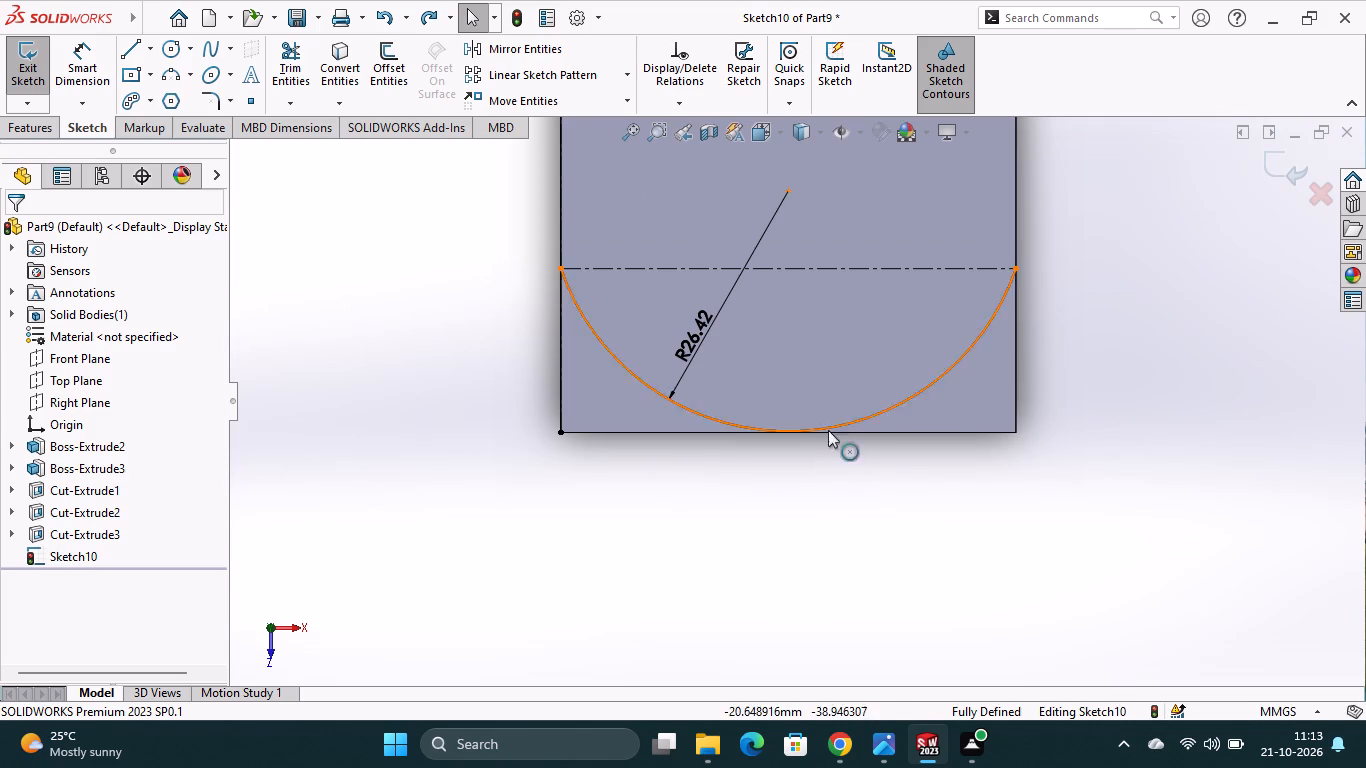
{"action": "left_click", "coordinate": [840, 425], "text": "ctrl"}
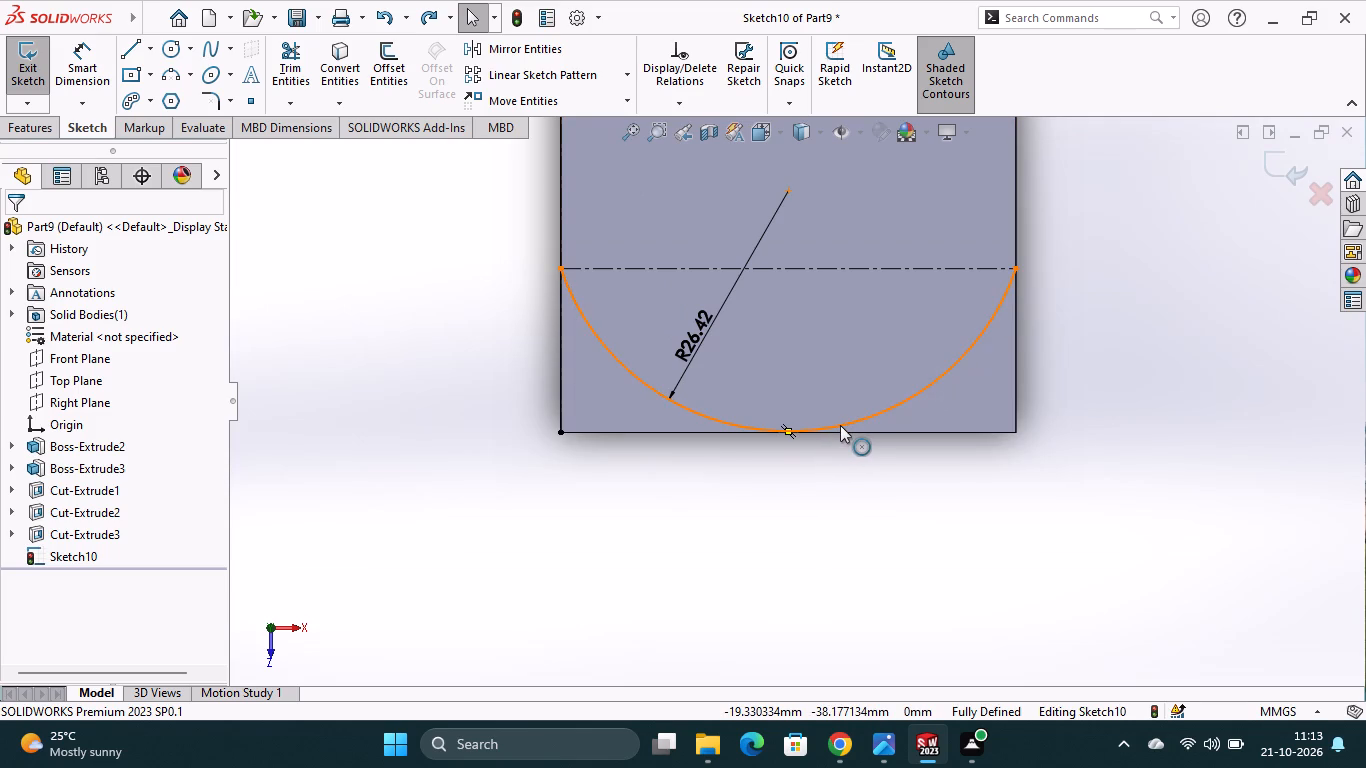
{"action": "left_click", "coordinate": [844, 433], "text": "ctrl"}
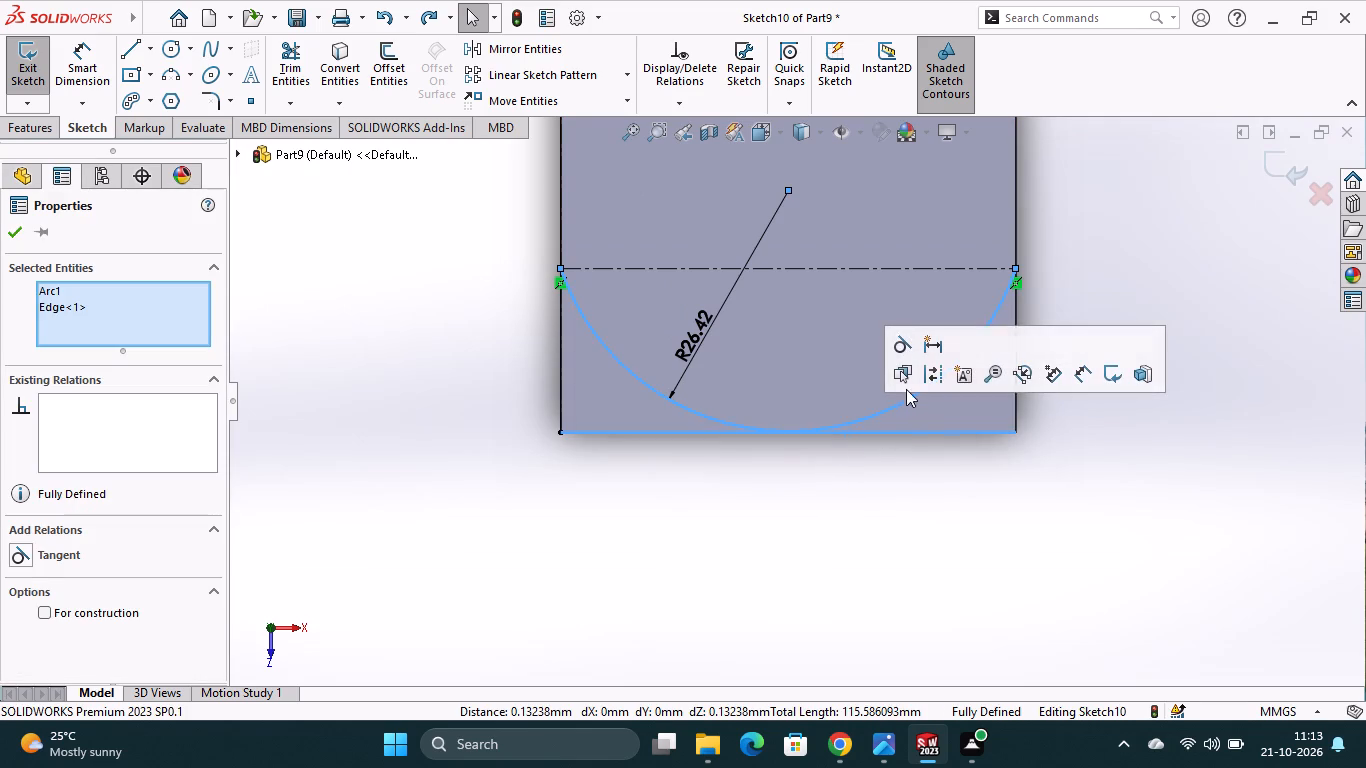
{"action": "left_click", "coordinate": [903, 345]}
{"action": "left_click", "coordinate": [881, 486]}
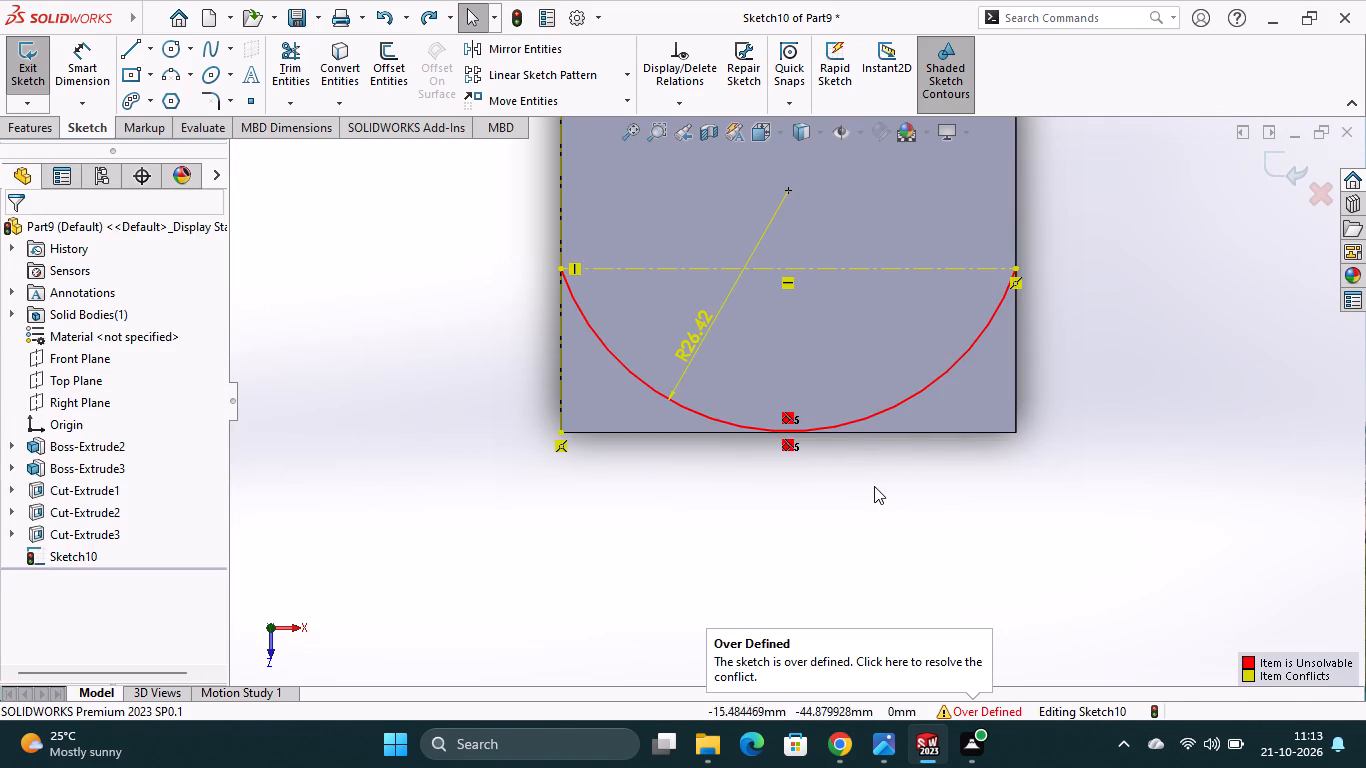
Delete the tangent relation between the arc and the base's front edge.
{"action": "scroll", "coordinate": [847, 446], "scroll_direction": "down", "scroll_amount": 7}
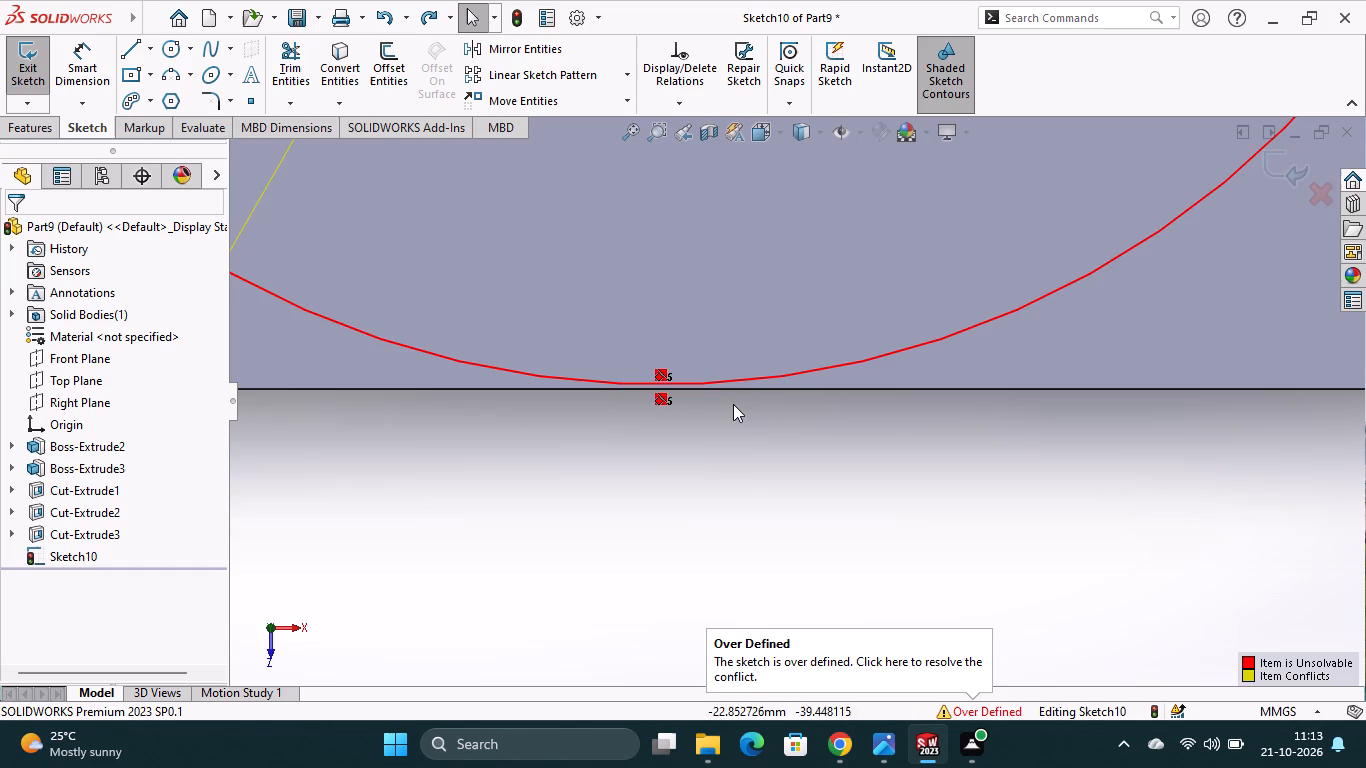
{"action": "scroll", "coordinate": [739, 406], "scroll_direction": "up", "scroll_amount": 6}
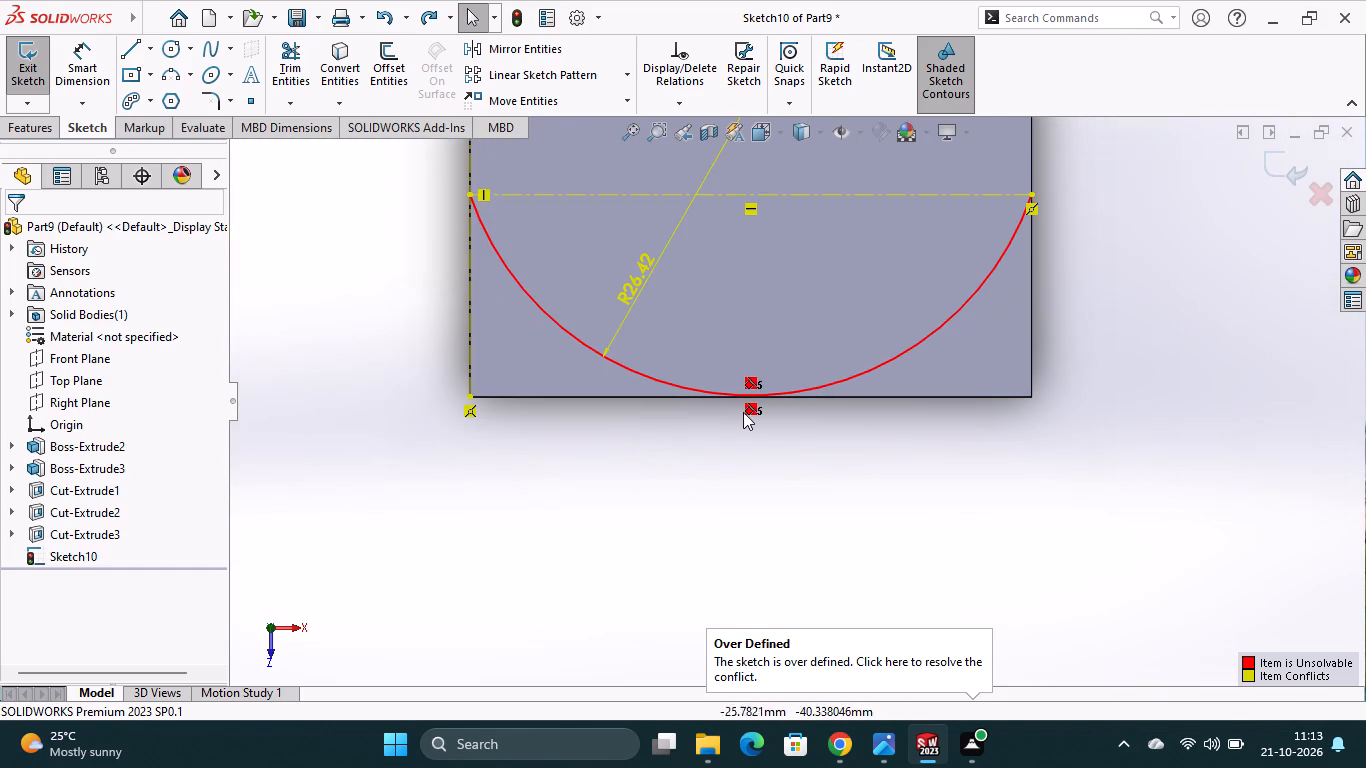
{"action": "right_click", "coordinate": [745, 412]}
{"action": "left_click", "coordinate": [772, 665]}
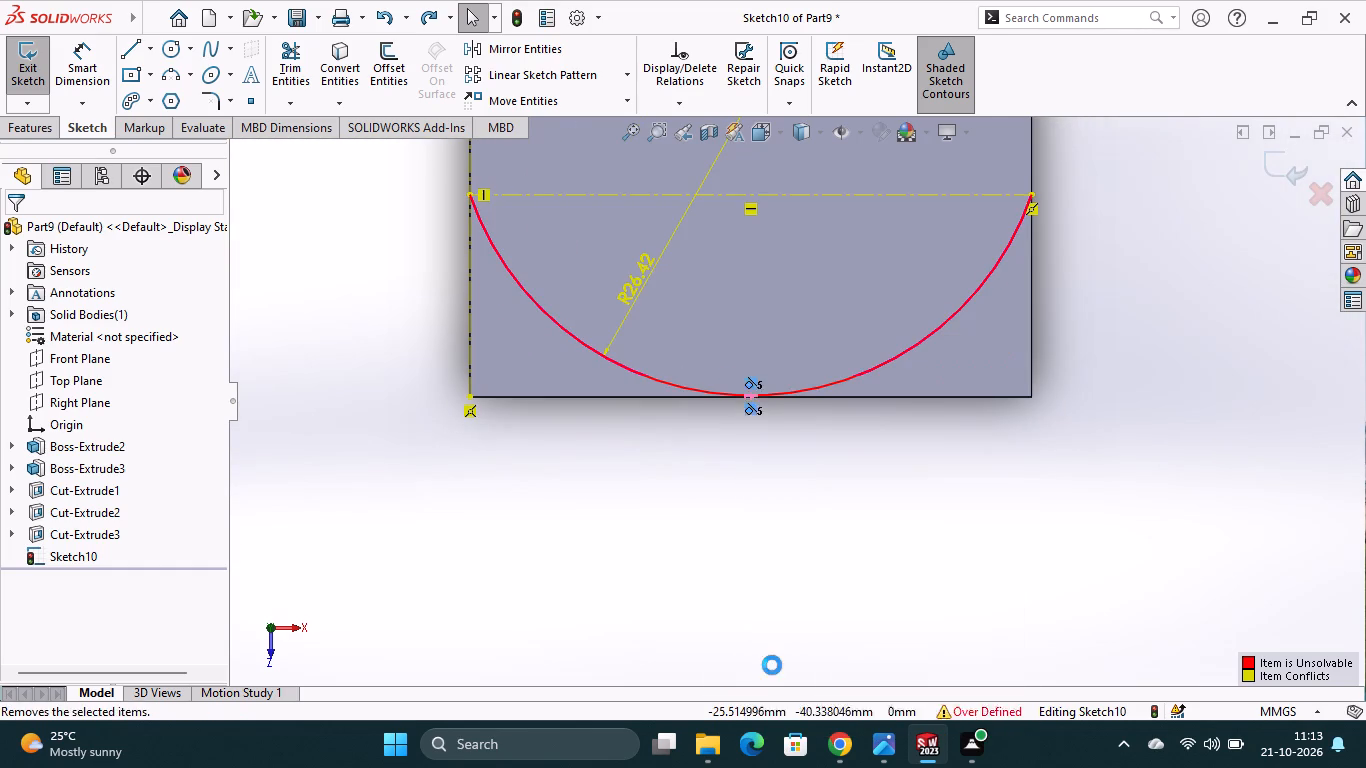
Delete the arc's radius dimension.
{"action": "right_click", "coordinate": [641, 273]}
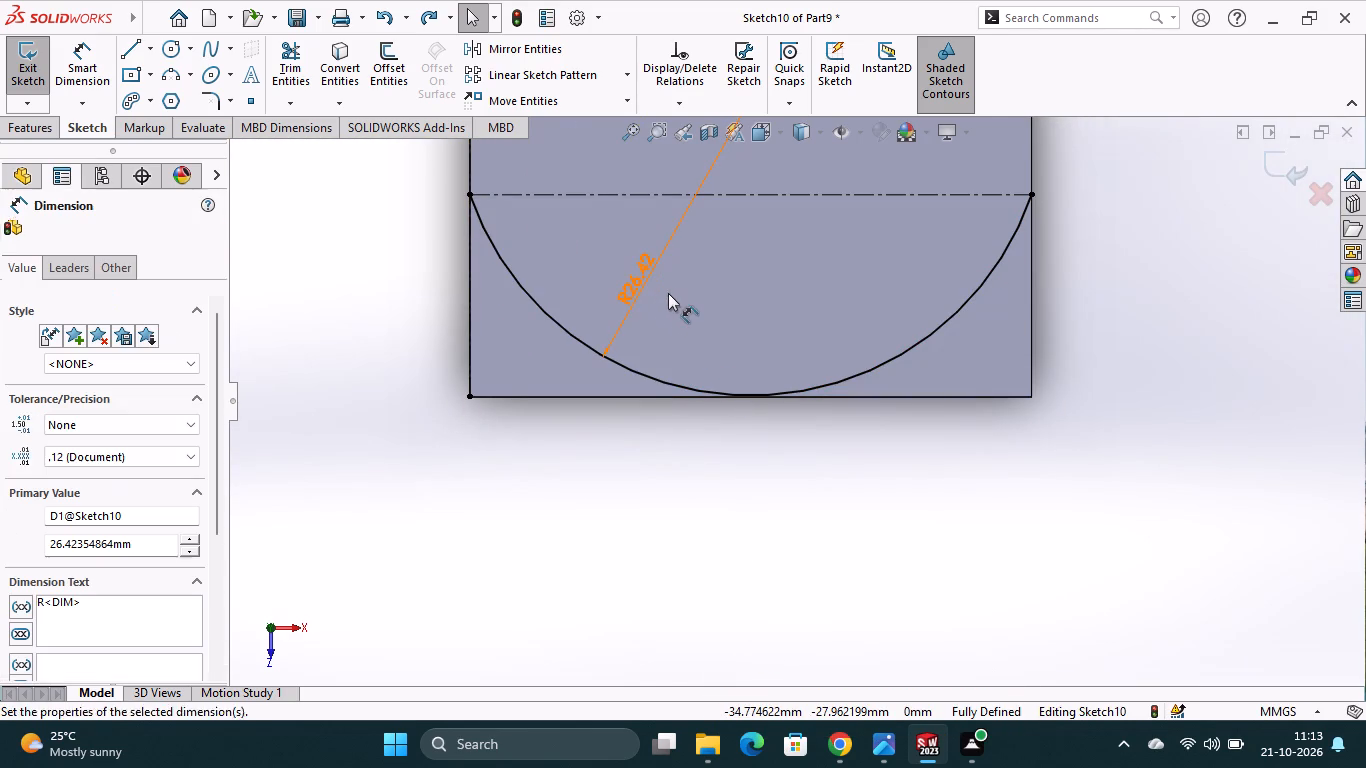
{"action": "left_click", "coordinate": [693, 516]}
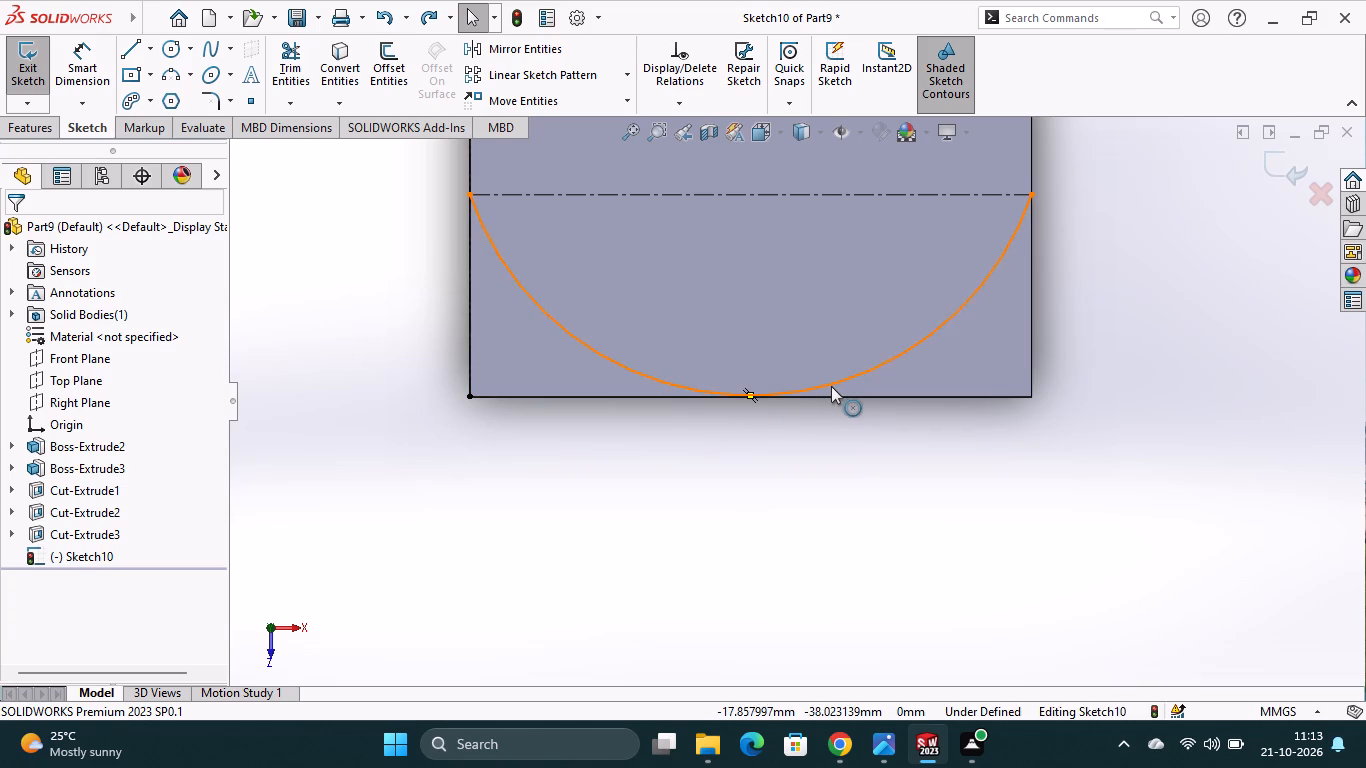
Make the undimensioned arc tangent to the base's front edge.
{"action": "scroll", "coordinate": [797, 526], "scroll_direction": "up", "scroll_amount": 3}
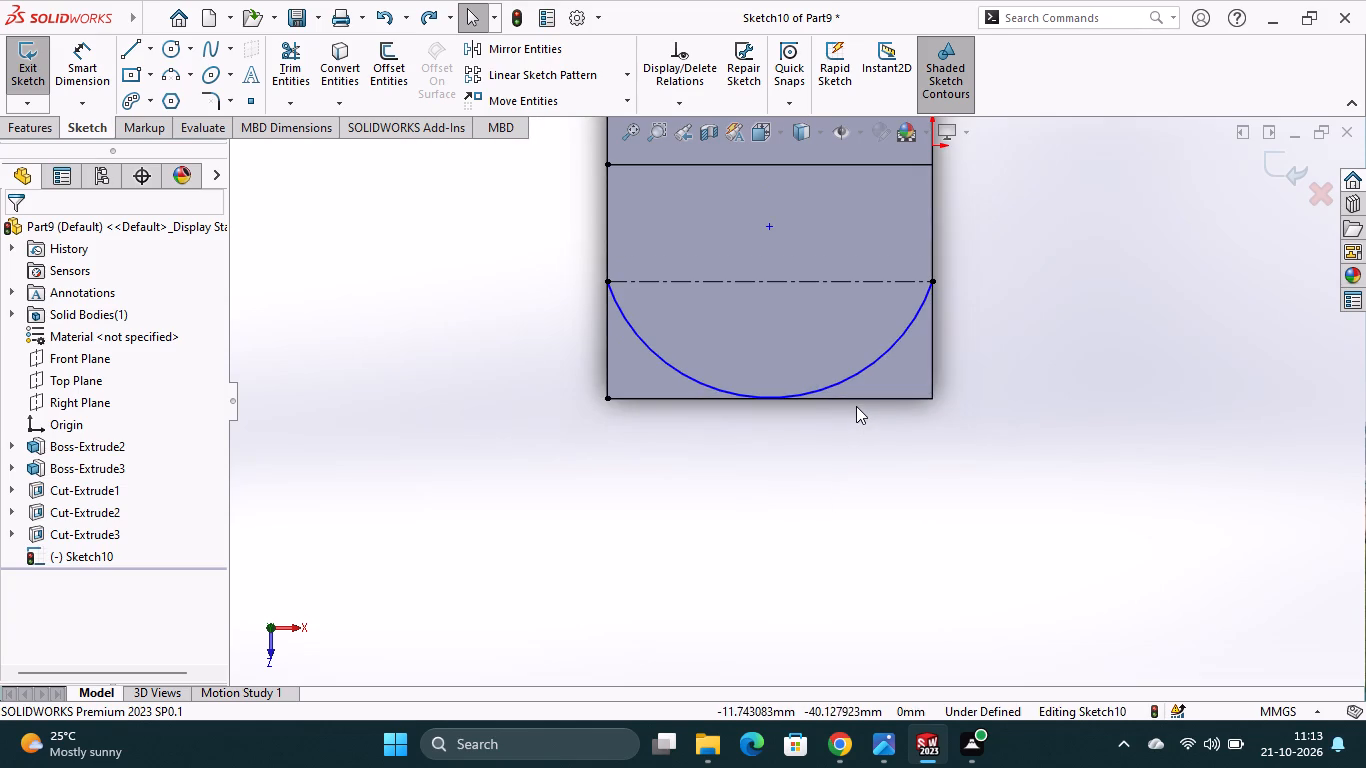
{"action": "left_click", "coordinate": [853, 402], "text": "ctrl"}
{"action": "left_click", "coordinate": [853, 376], "text": "ctrl"}
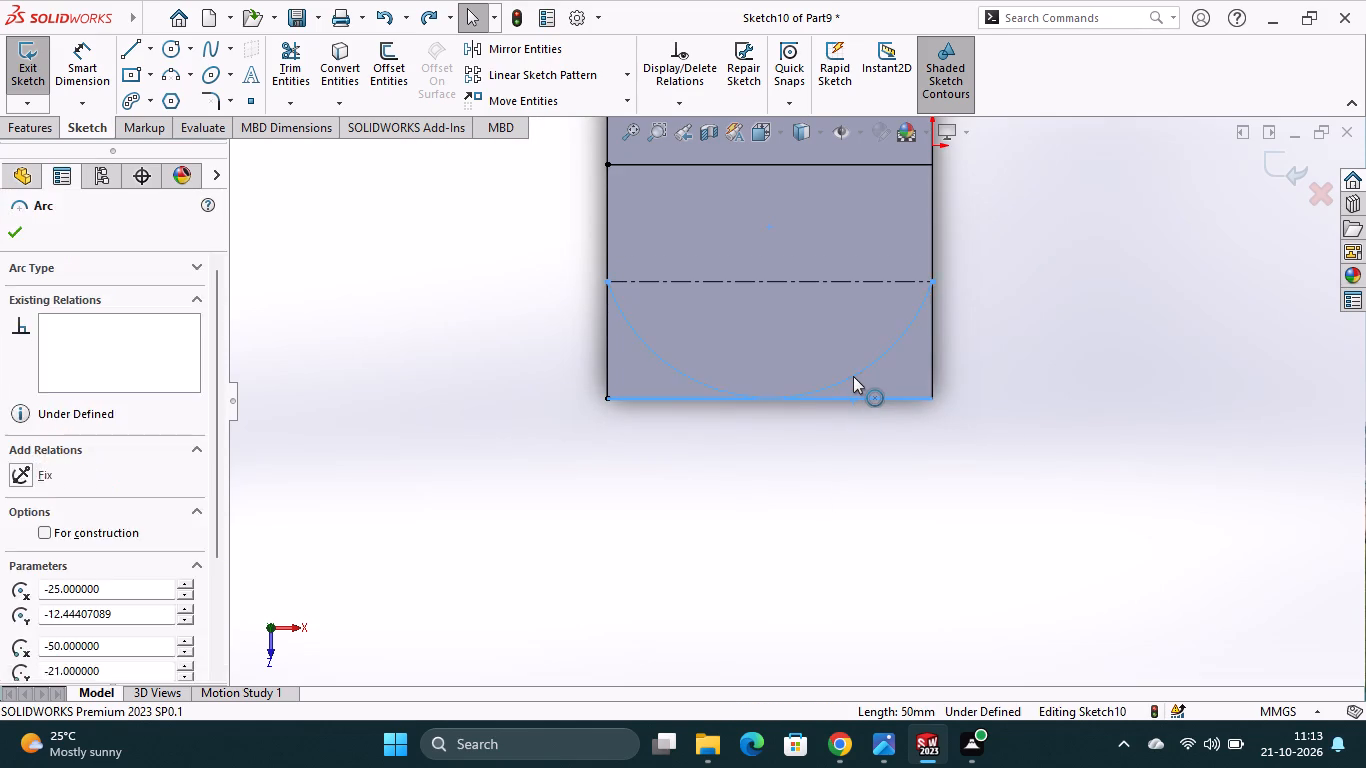
{"action": "left_click", "coordinate": [916, 289]}
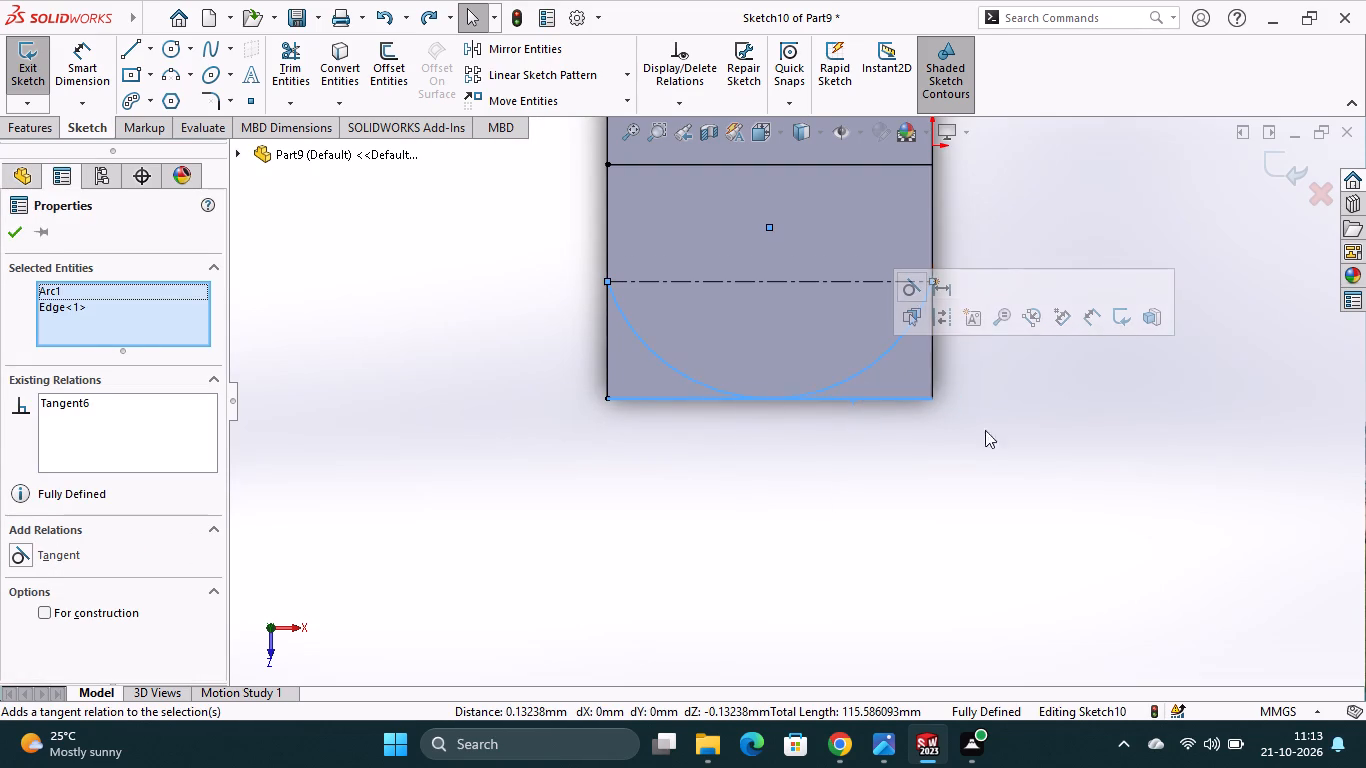
{"action": "left_click", "coordinate": [988, 440]}
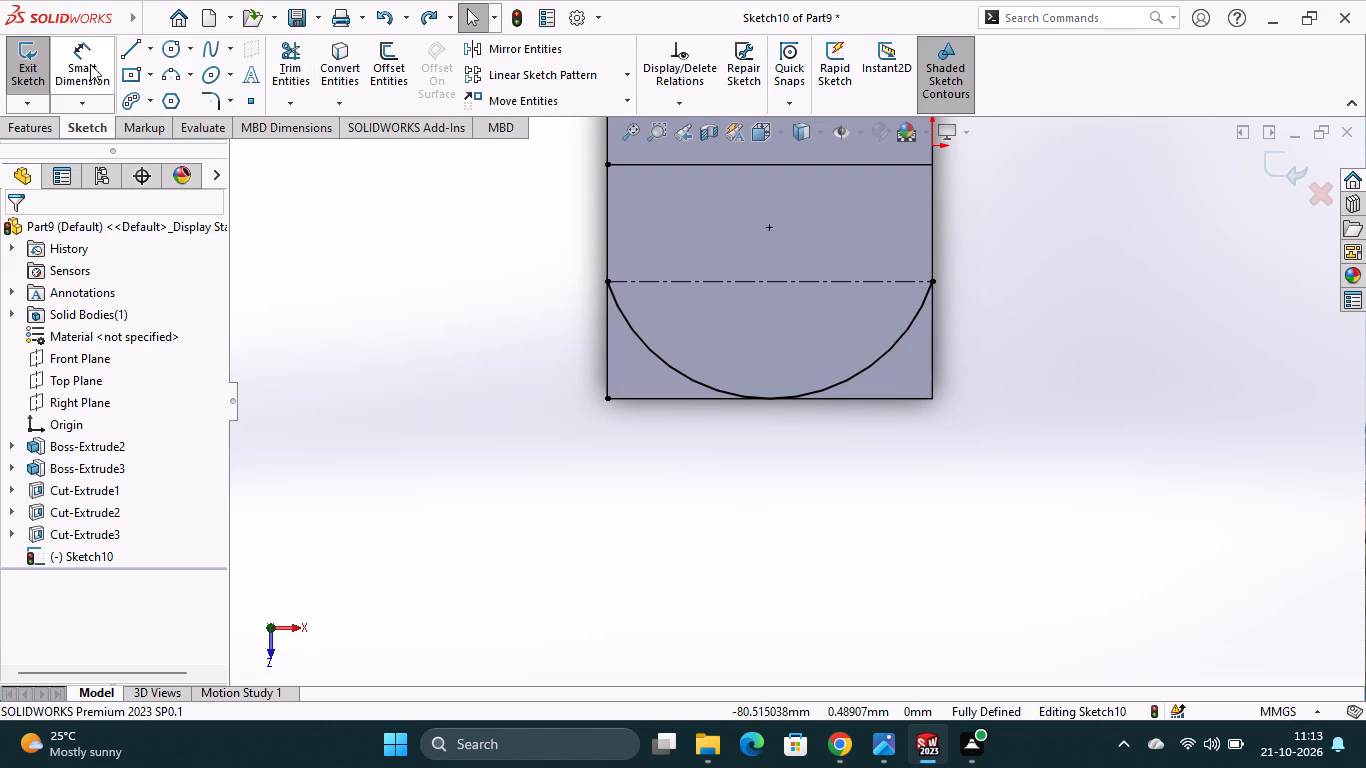
Add a driven radius dimension to the tangent arc.
{"action": "left_click", "coordinate": [88, 63]}
{"action": "left_click", "coordinate": [667, 359]}
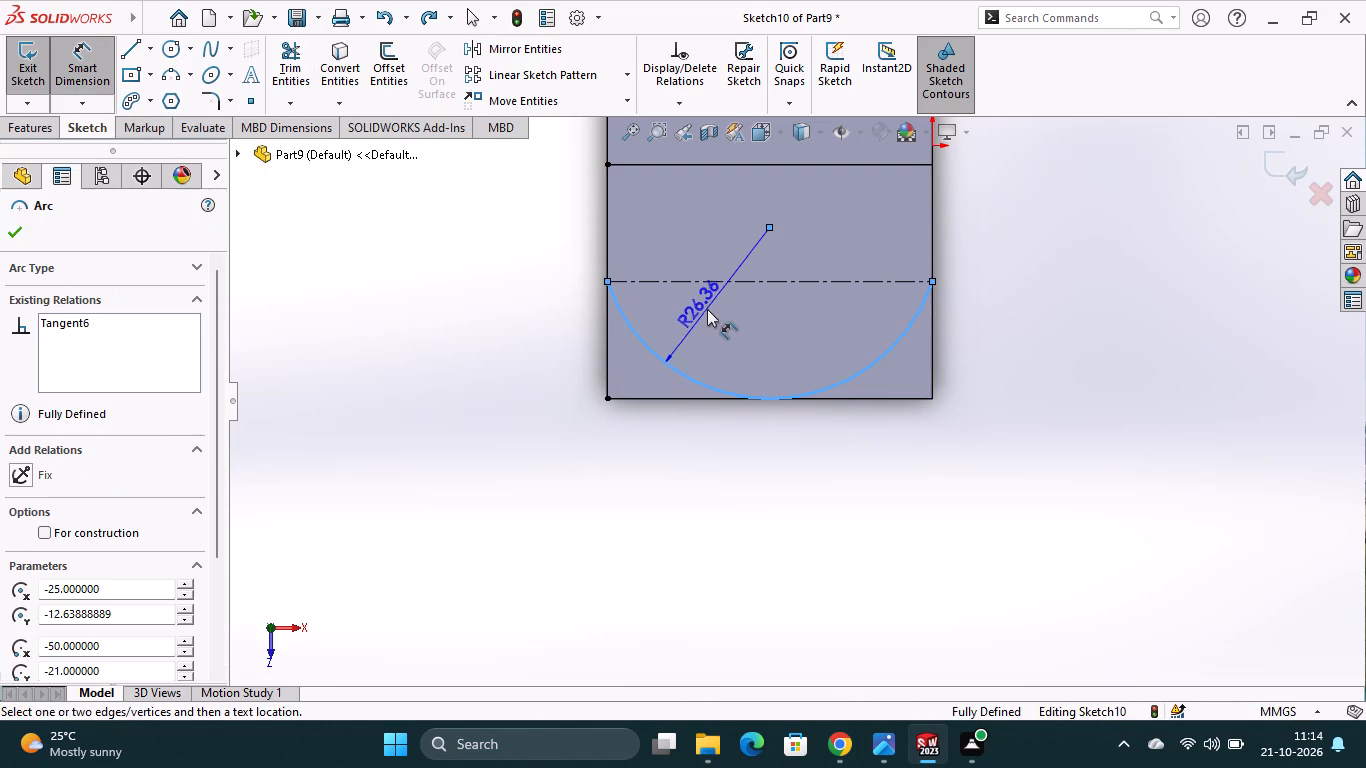
{"action": "left_click", "coordinate": [708, 309]}
{"action": "left_click", "coordinate": [782, 365]}
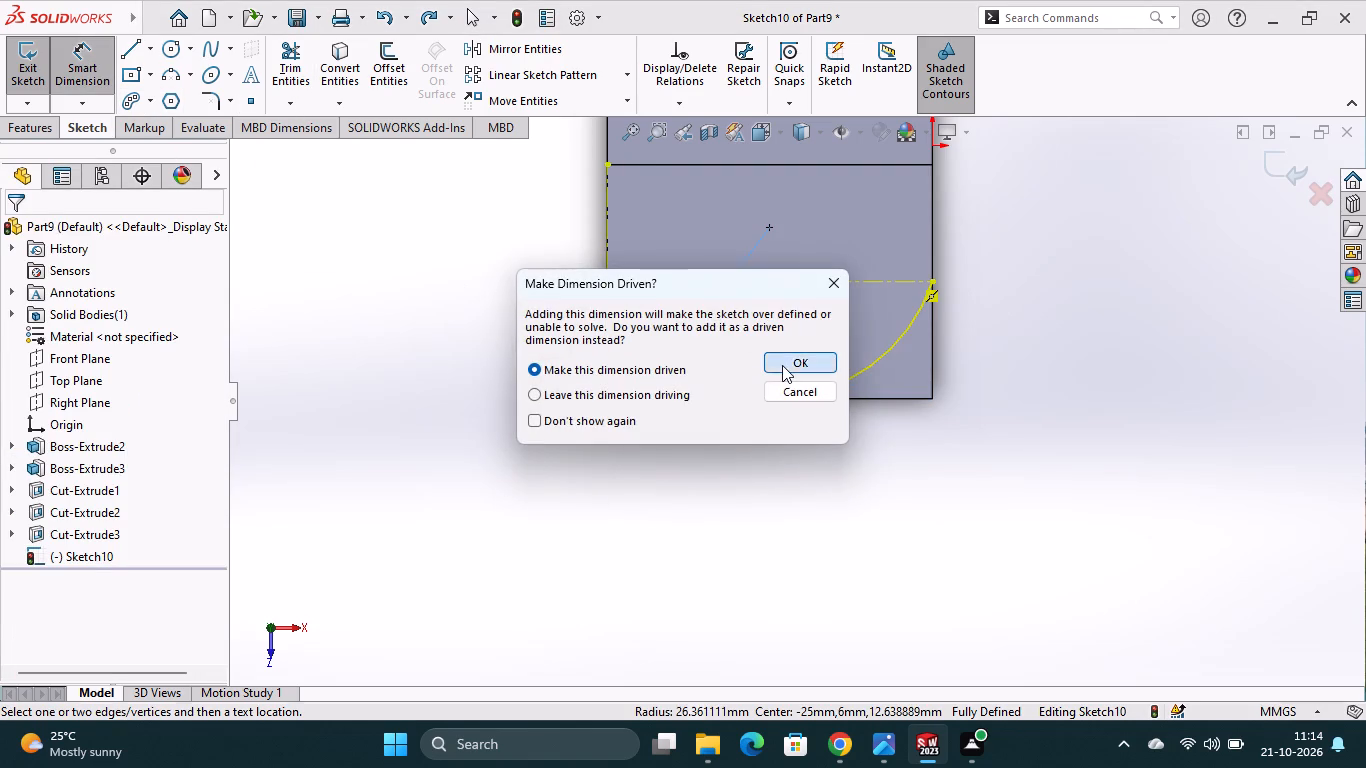
{"action": "left_click", "coordinate": [987, 393]}
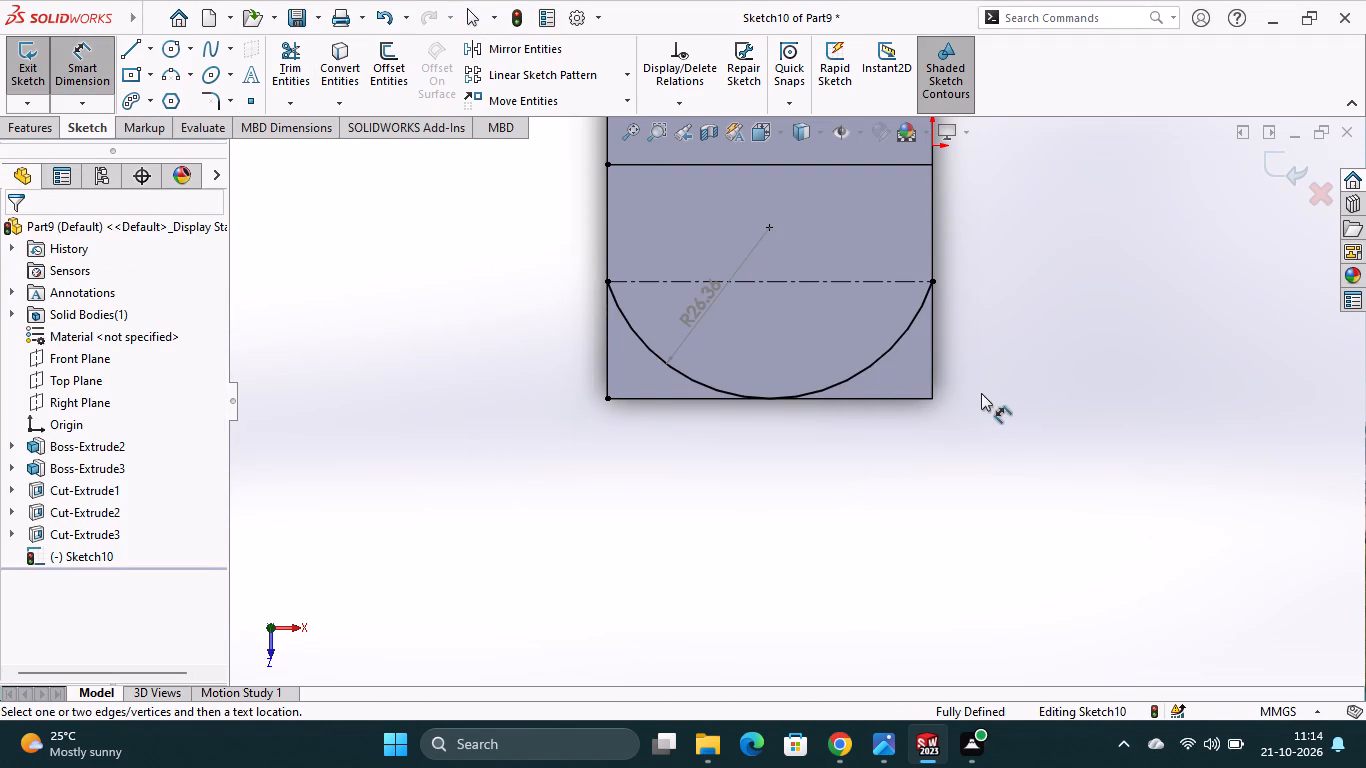
Draw connected lines from the arc's endpoint down the base's side edge to its front corner, and along the front edge to the opposite corner.
{"action": "scroll", "coordinate": [981, 393], "scroll_direction": "up", "scroll_amount": 1}
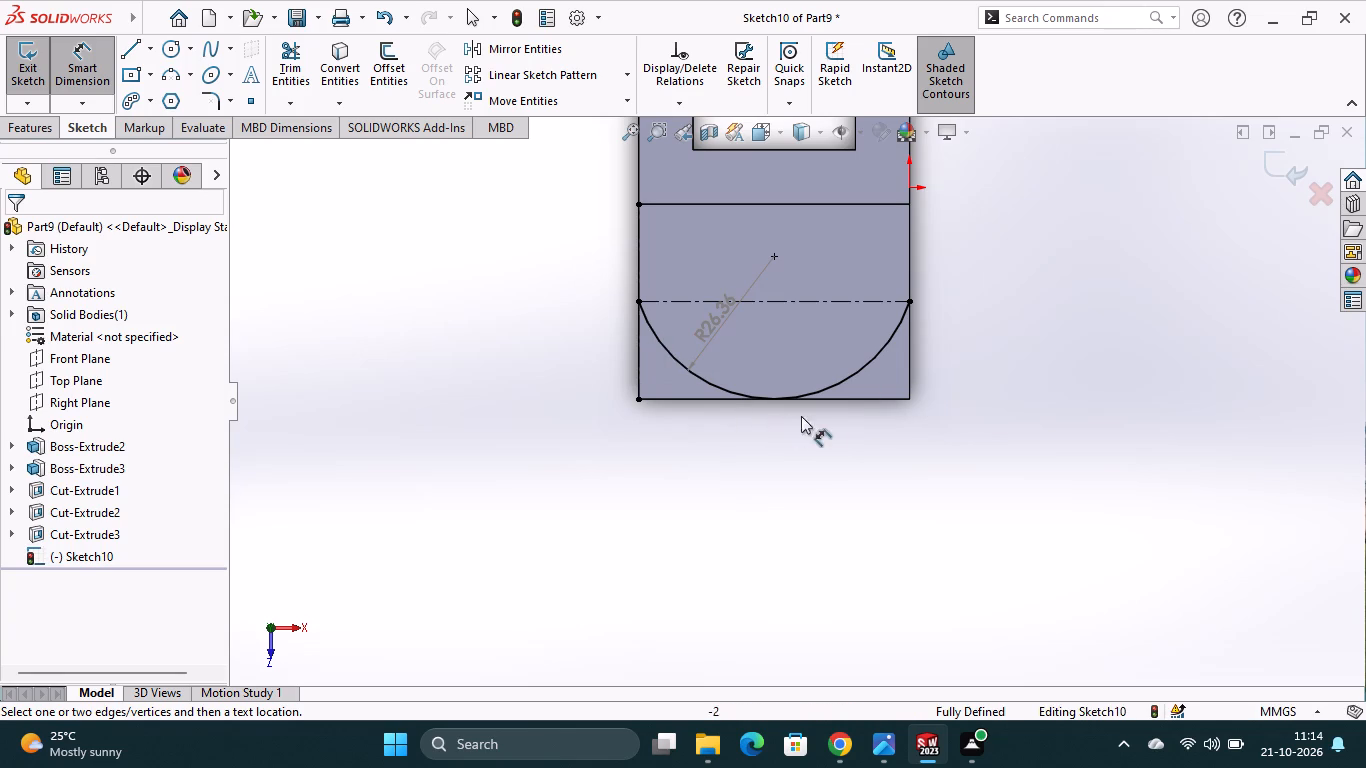
{"action": "left_click", "coordinate": [131, 56]}
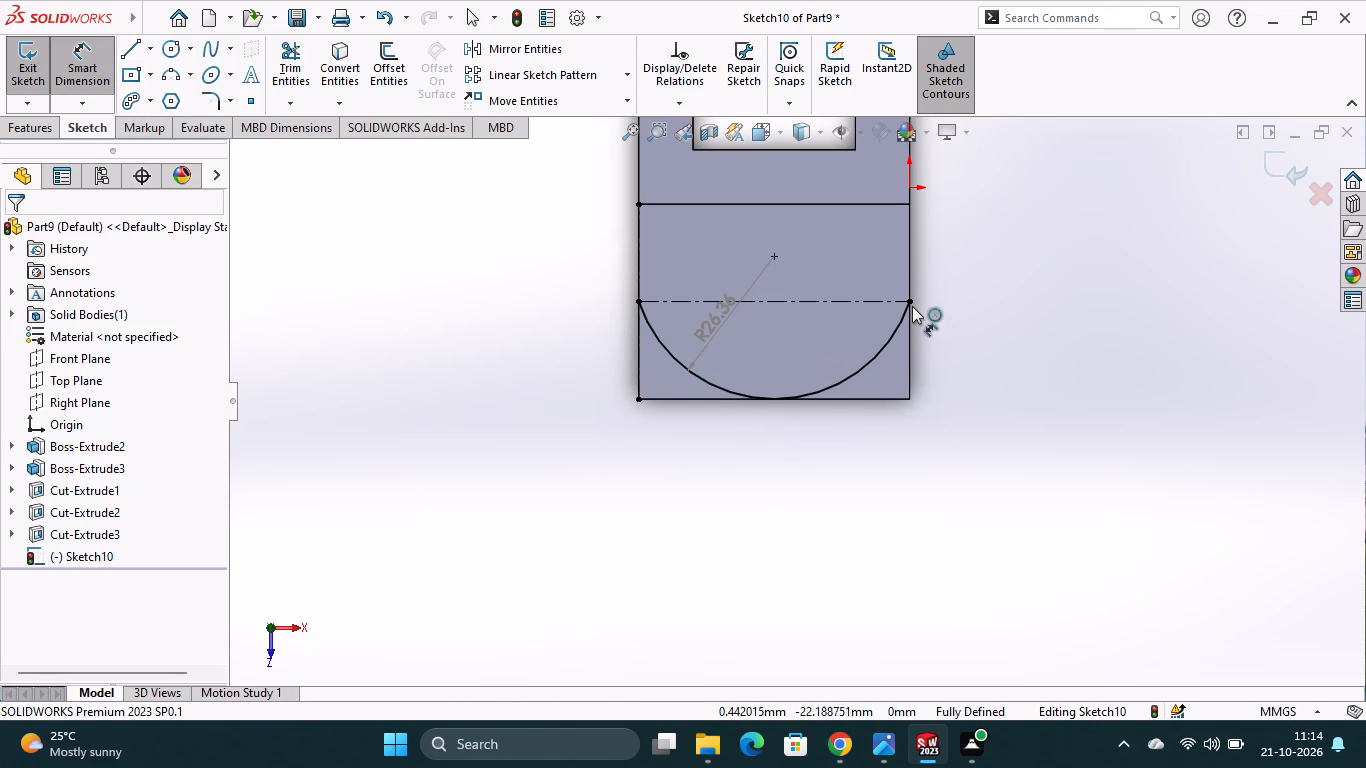
{"action": "left_click", "coordinate": [910, 301]}
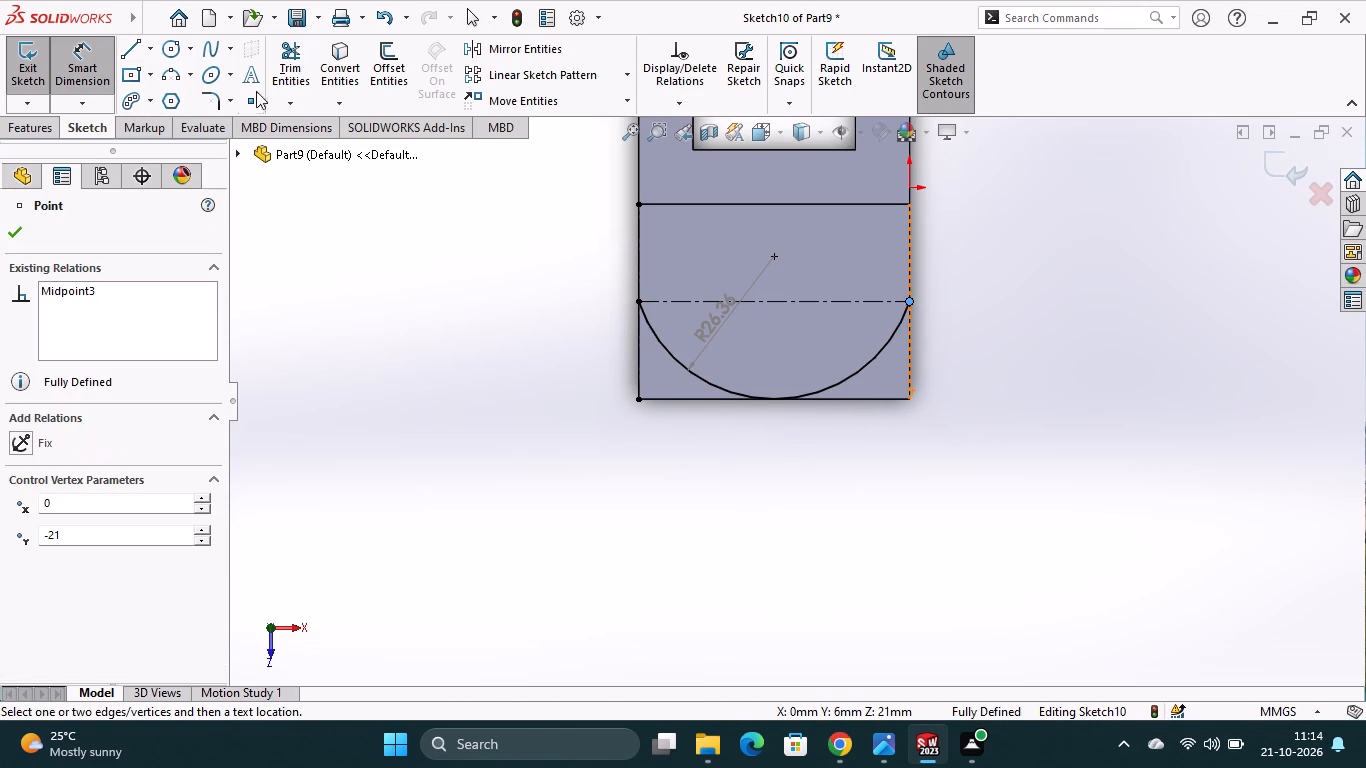
{"action": "left_click", "coordinate": [125, 44]}
{"action": "left_click", "coordinate": [909, 300]}
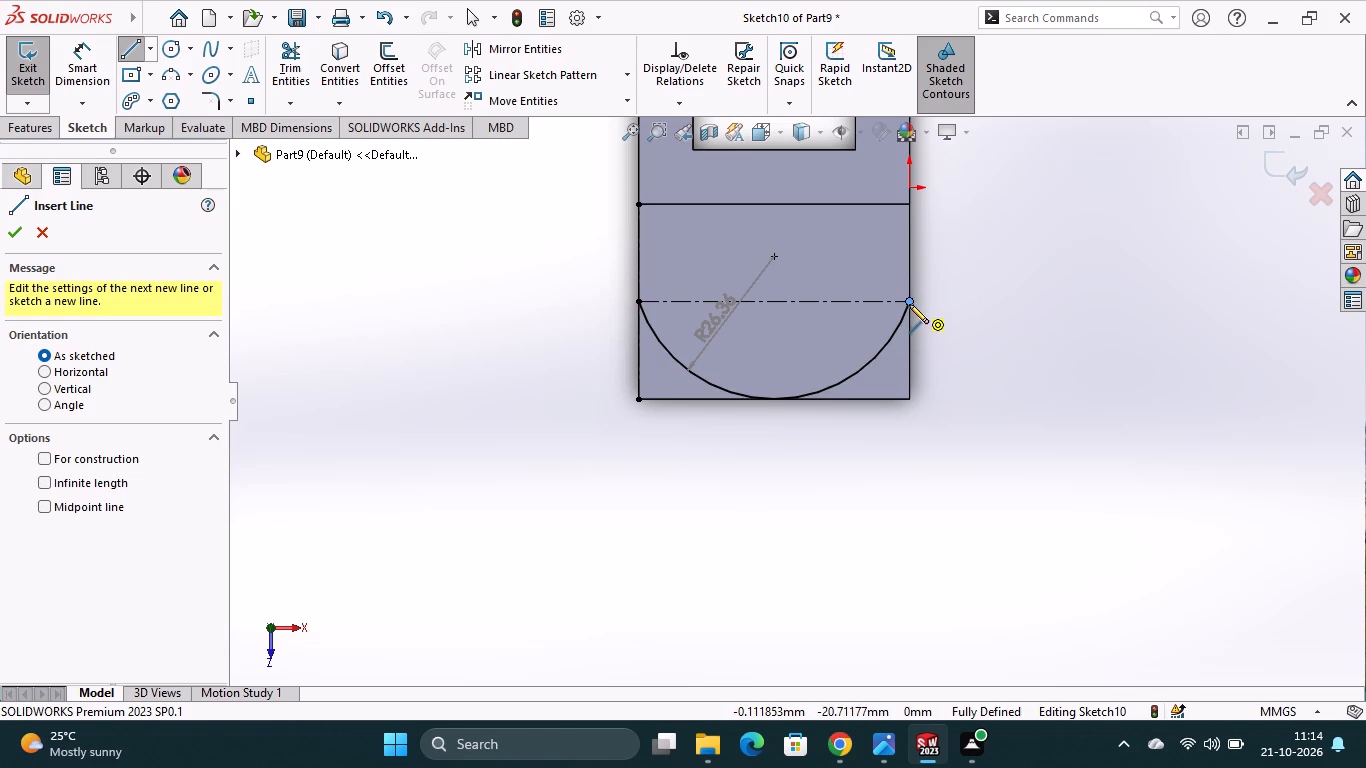
{"action": "left_click", "coordinate": [908, 401]}
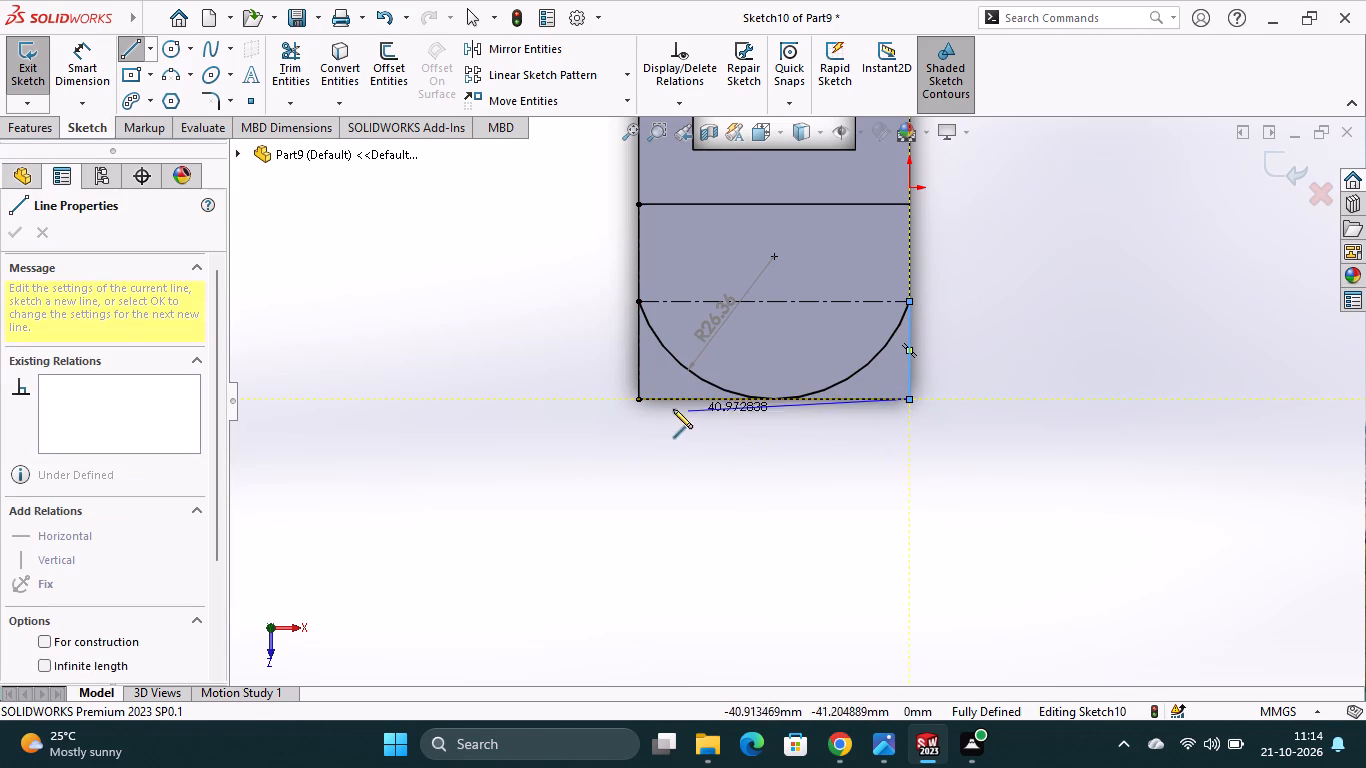
{"action": "left_click", "coordinate": [638, 401]}
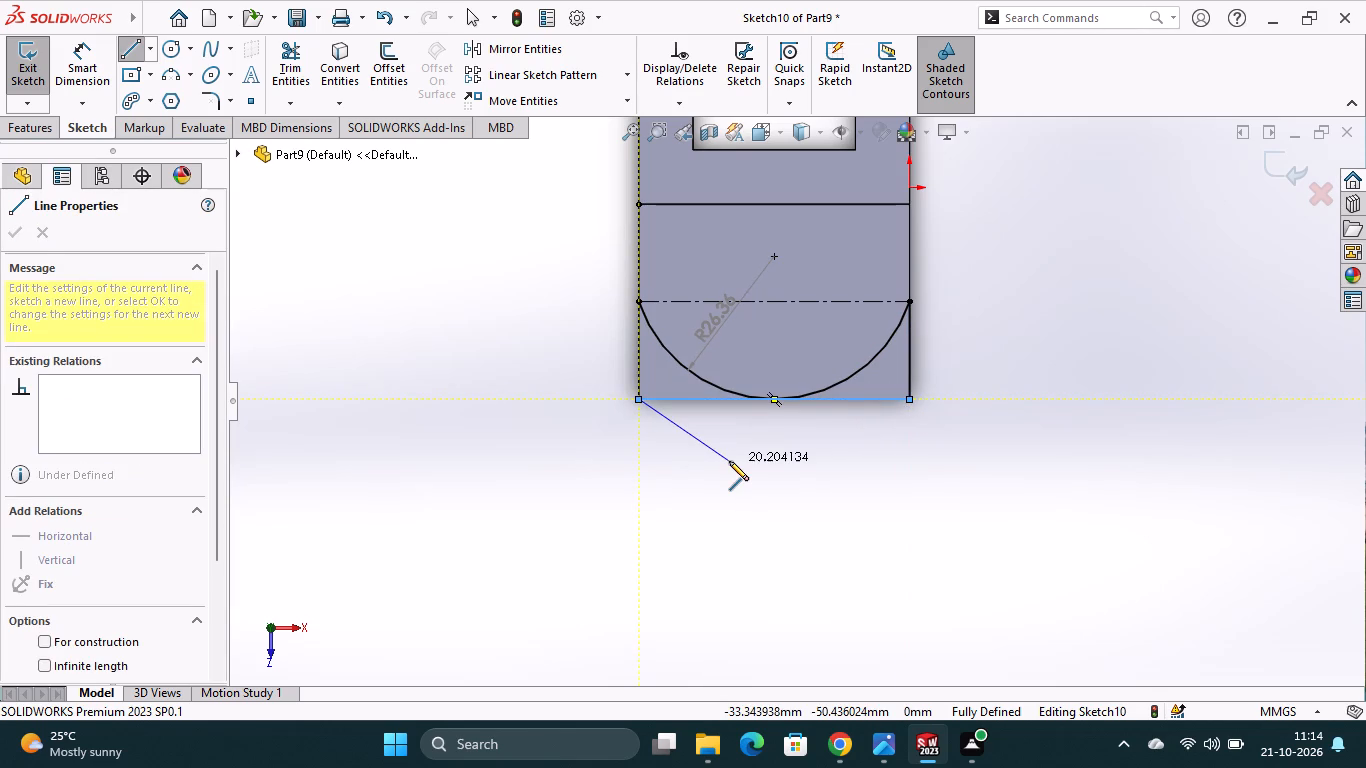
{"action": "key", "text": "Escape"}
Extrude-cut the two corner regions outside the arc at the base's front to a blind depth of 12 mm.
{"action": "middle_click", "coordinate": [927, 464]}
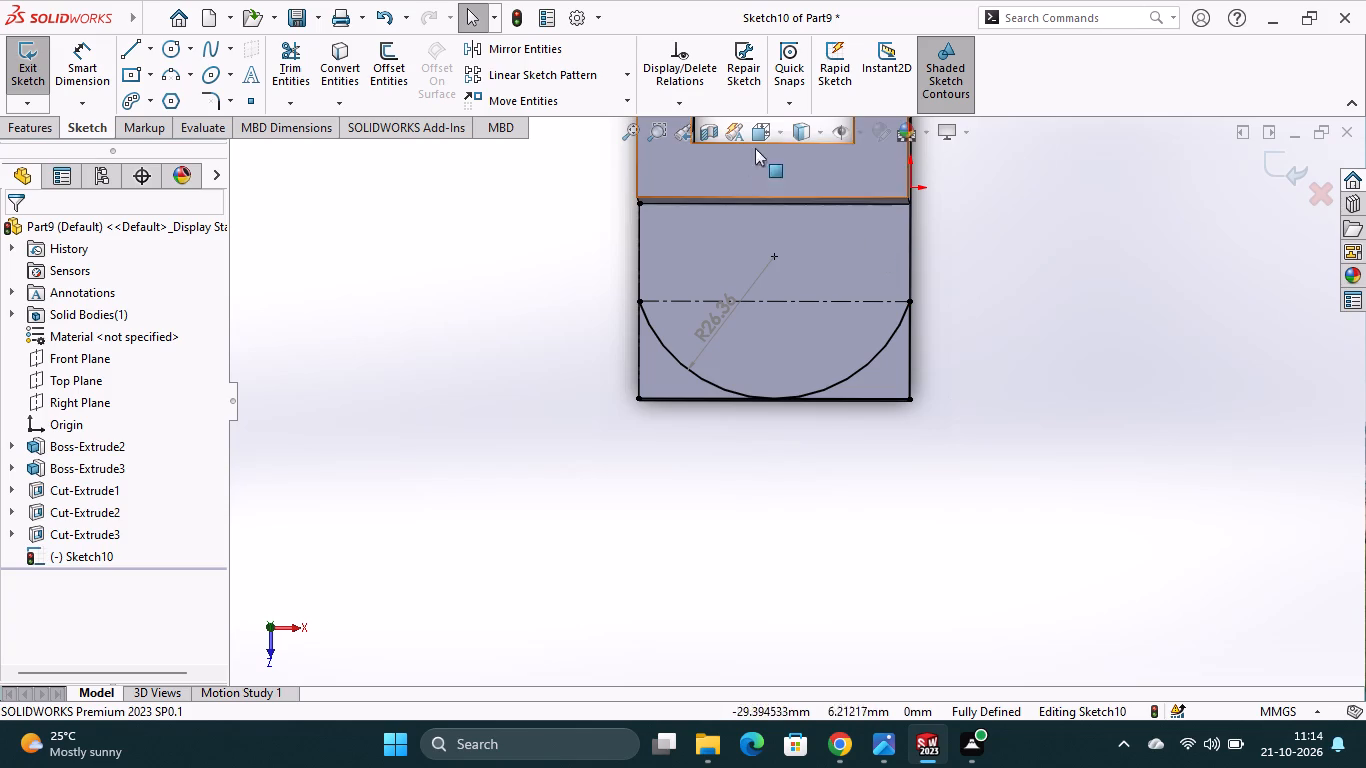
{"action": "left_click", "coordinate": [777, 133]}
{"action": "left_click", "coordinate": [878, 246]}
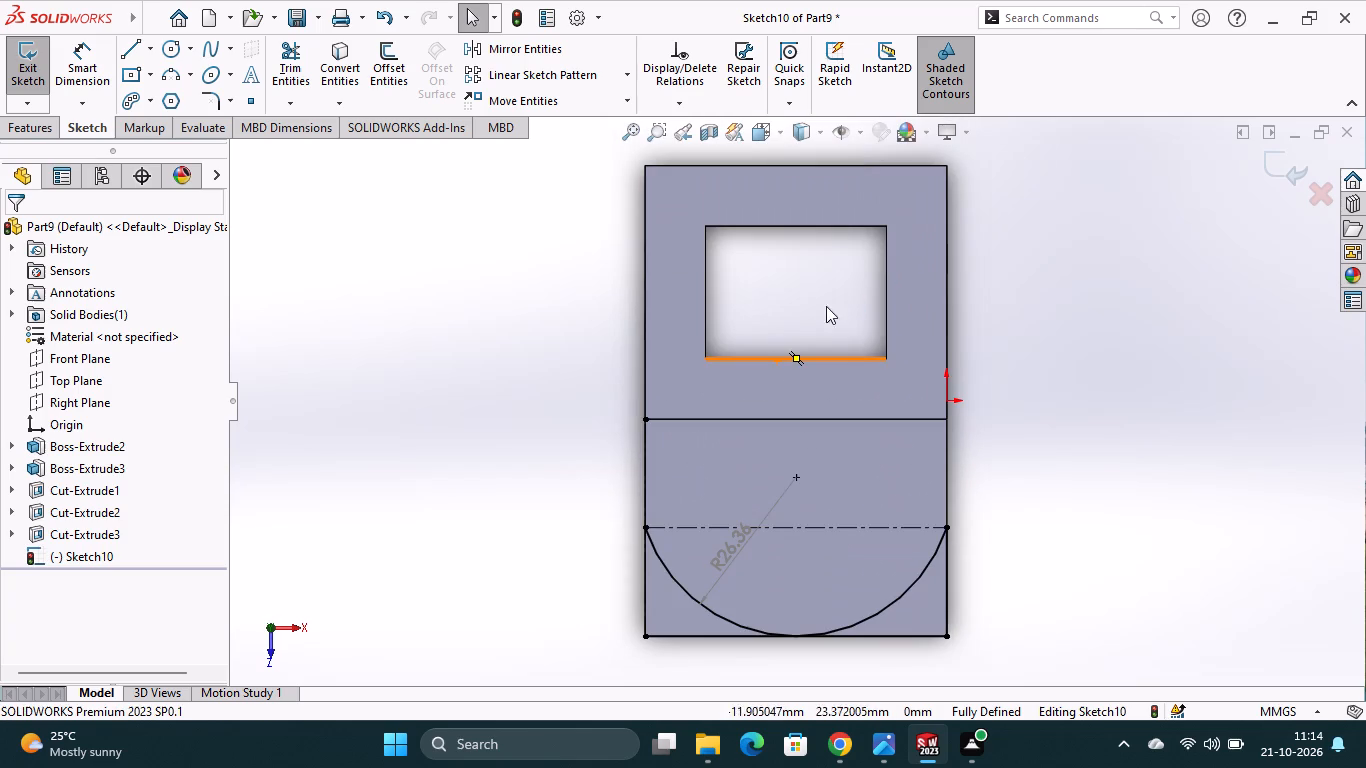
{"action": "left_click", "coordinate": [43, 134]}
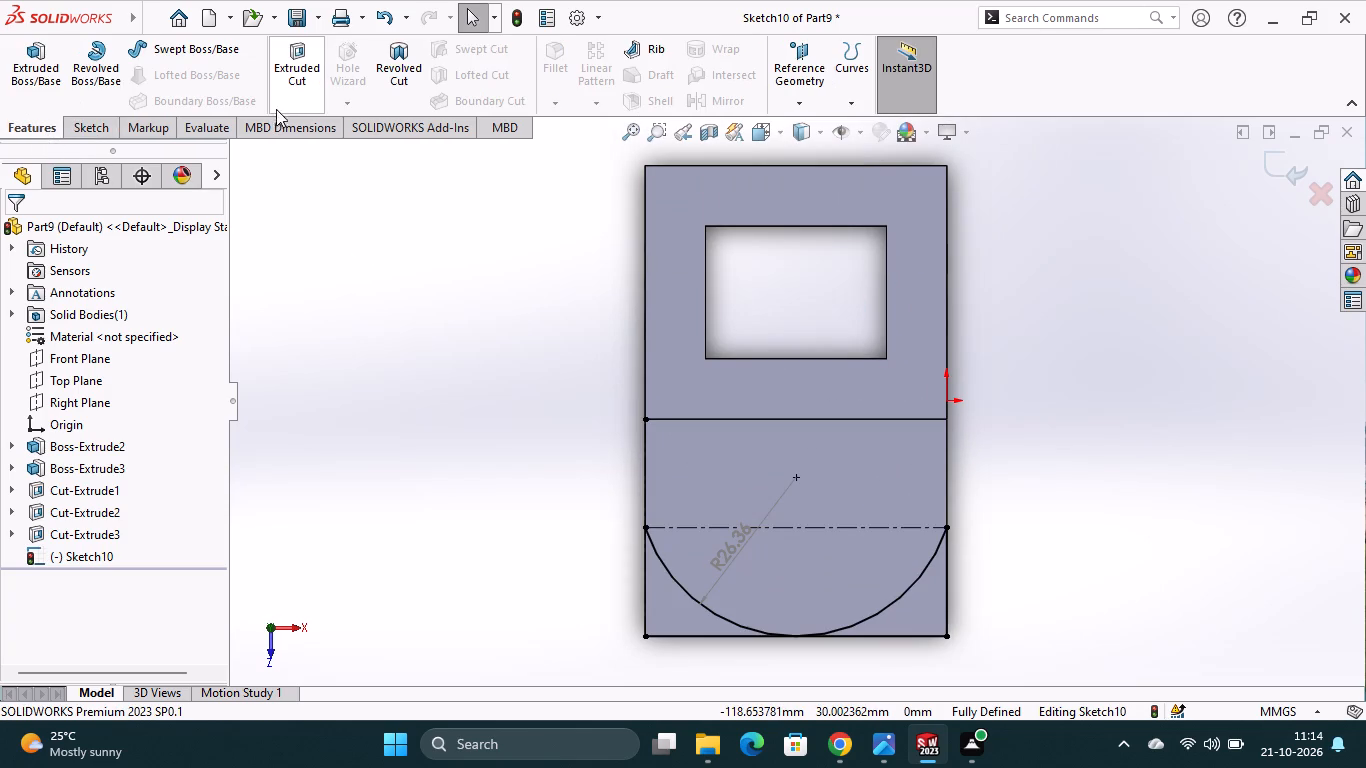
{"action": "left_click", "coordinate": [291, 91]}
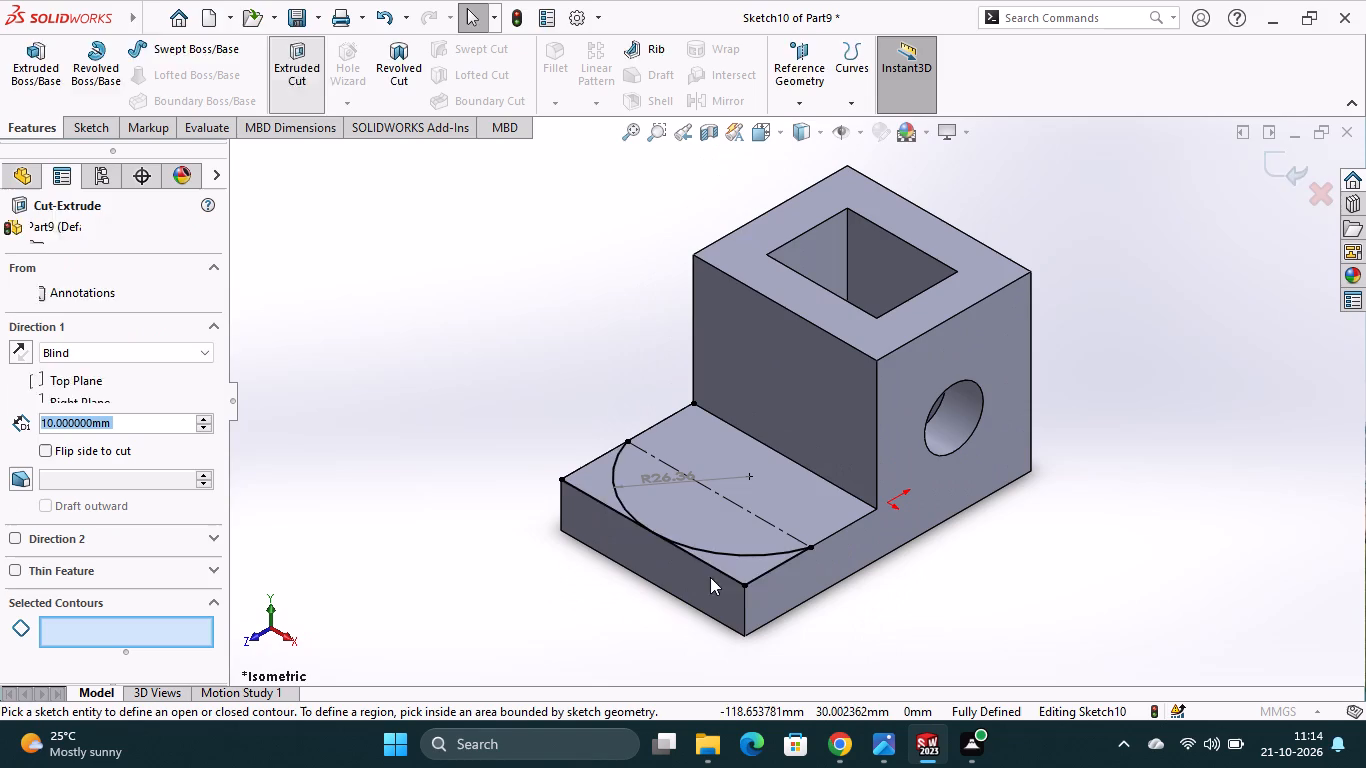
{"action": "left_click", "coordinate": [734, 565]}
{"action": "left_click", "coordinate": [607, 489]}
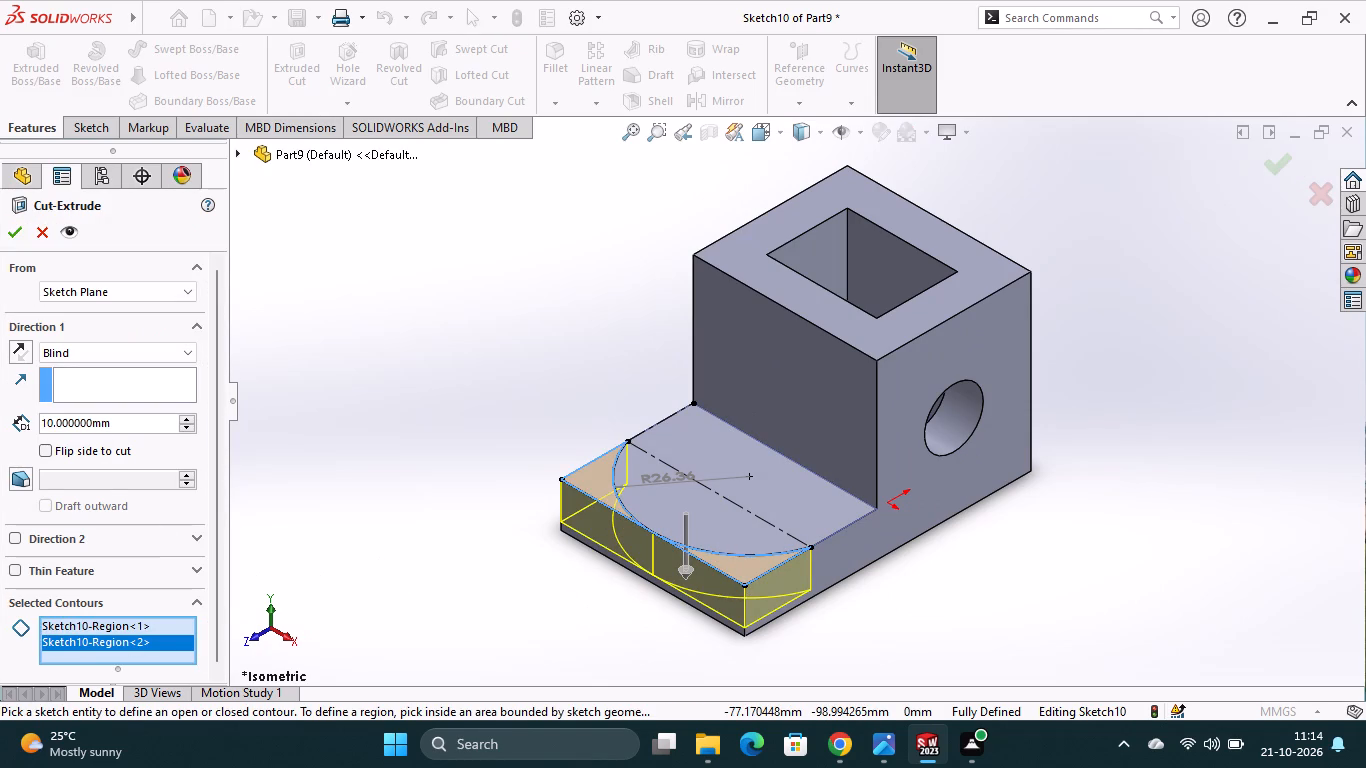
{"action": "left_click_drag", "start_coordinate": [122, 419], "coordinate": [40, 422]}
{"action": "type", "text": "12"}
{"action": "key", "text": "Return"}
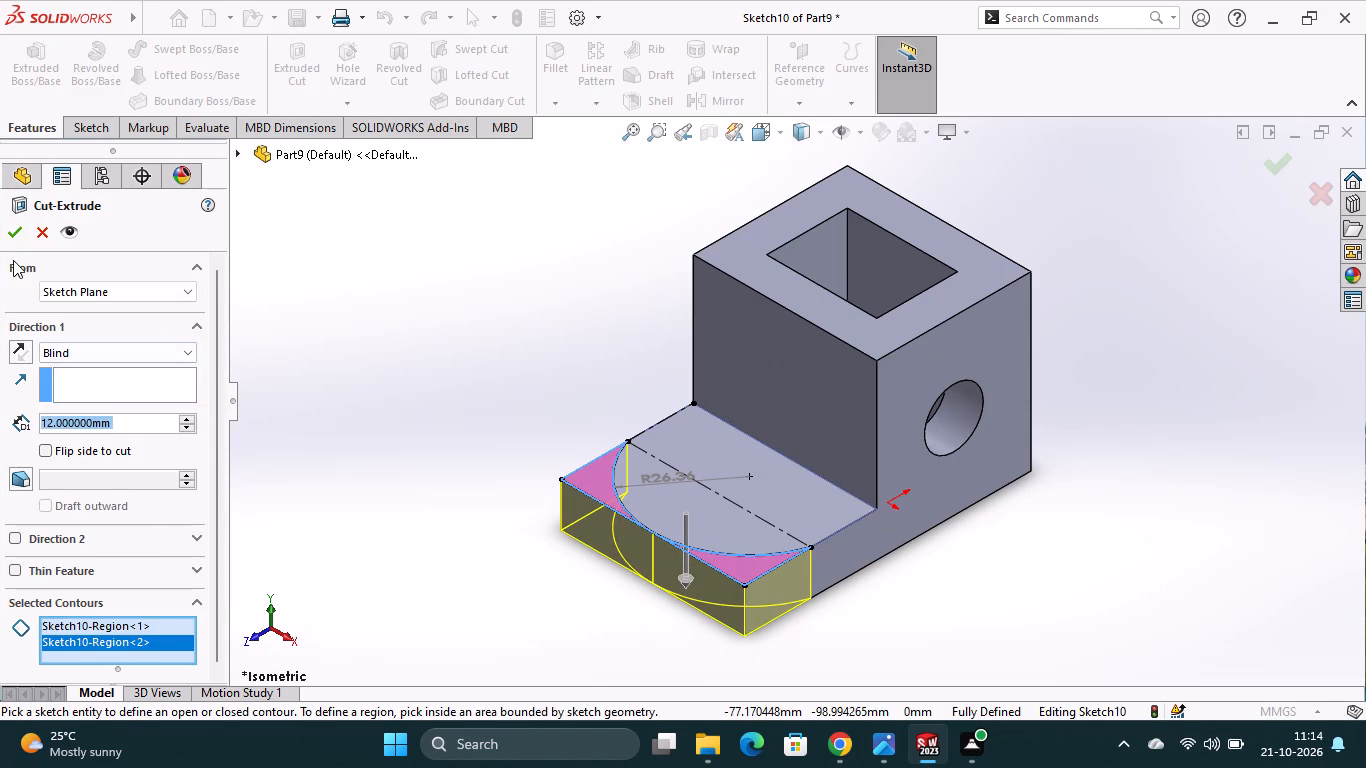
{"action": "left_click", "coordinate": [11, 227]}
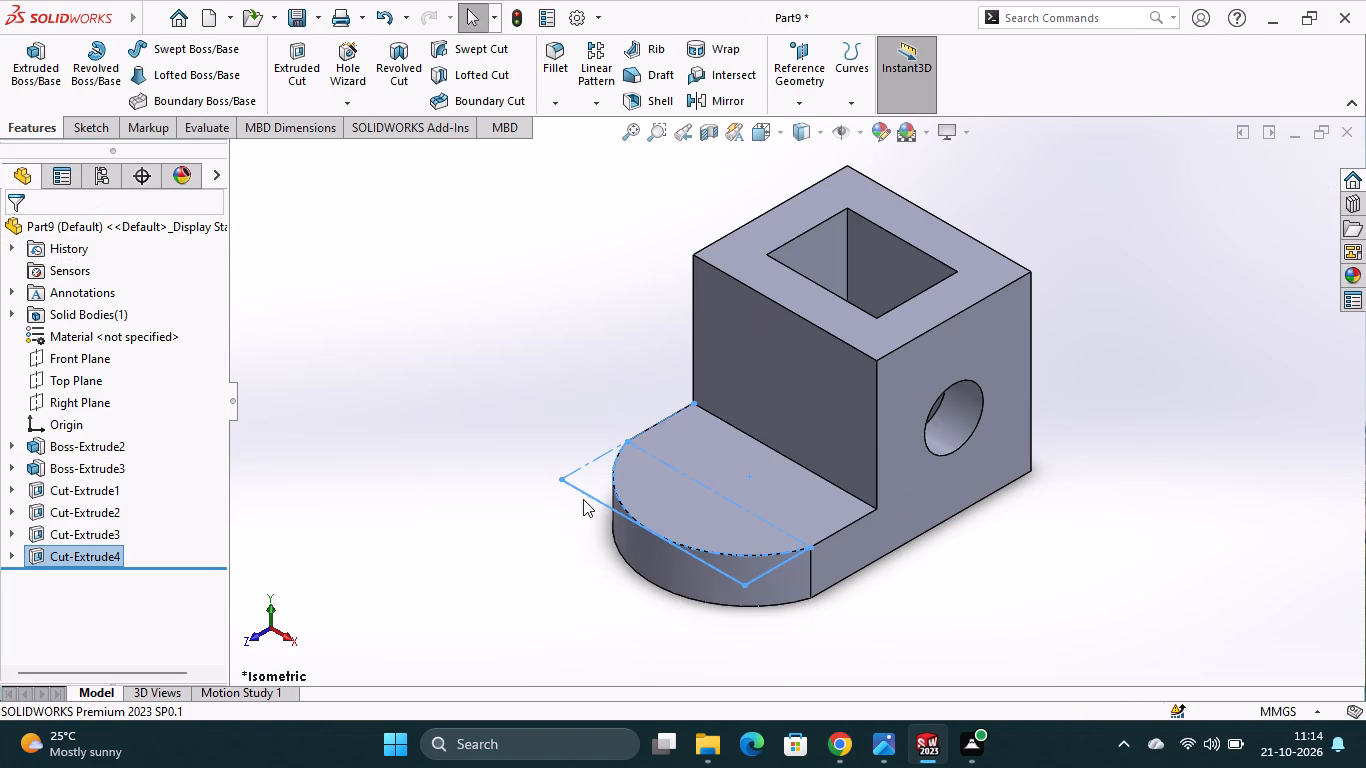
Examine the base's rounded front and its side transitions from several angles.
{"action": "left_click", "coordinate": [585, 562]}
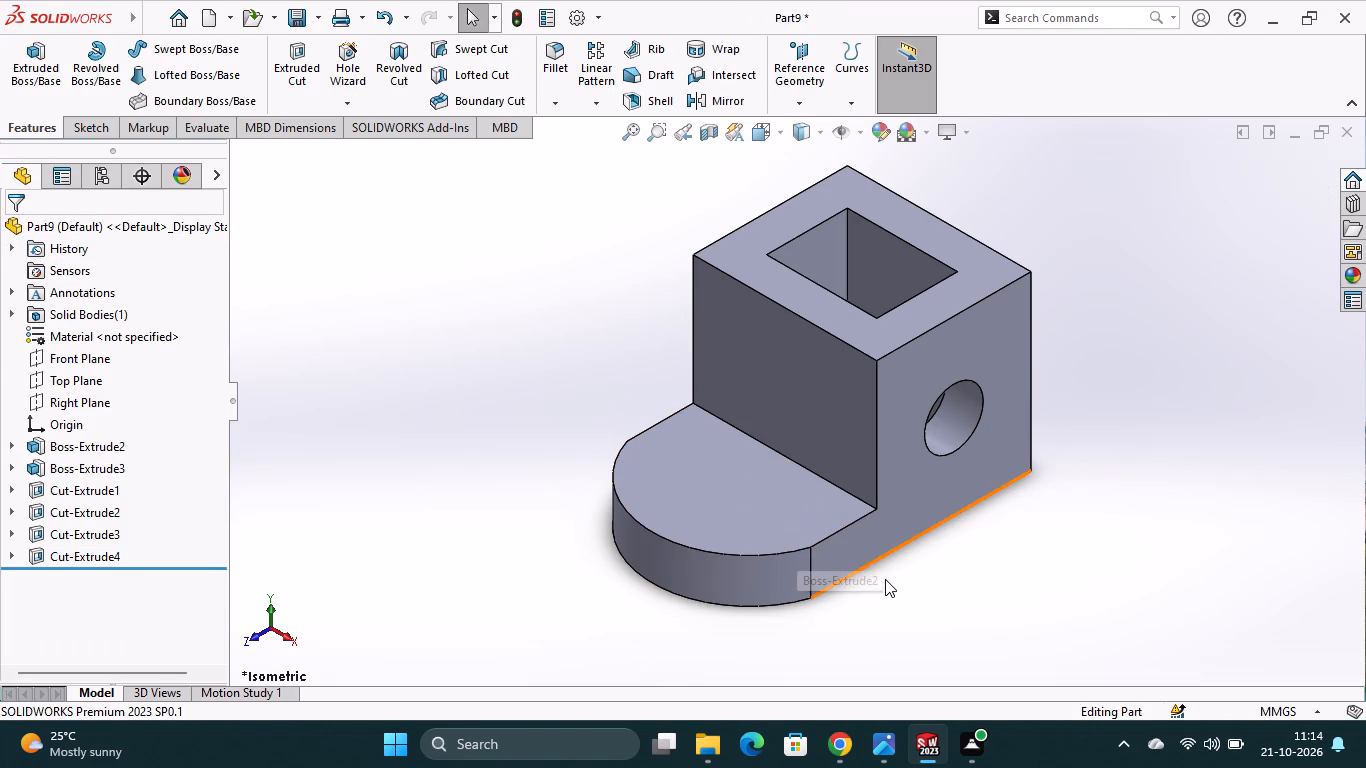
{"action": "left_click", "coordinate": [888, 579]}
{"action": "middle_click_drag", "start_coordinate": [910, 645], "coordinate": [893, 642]}
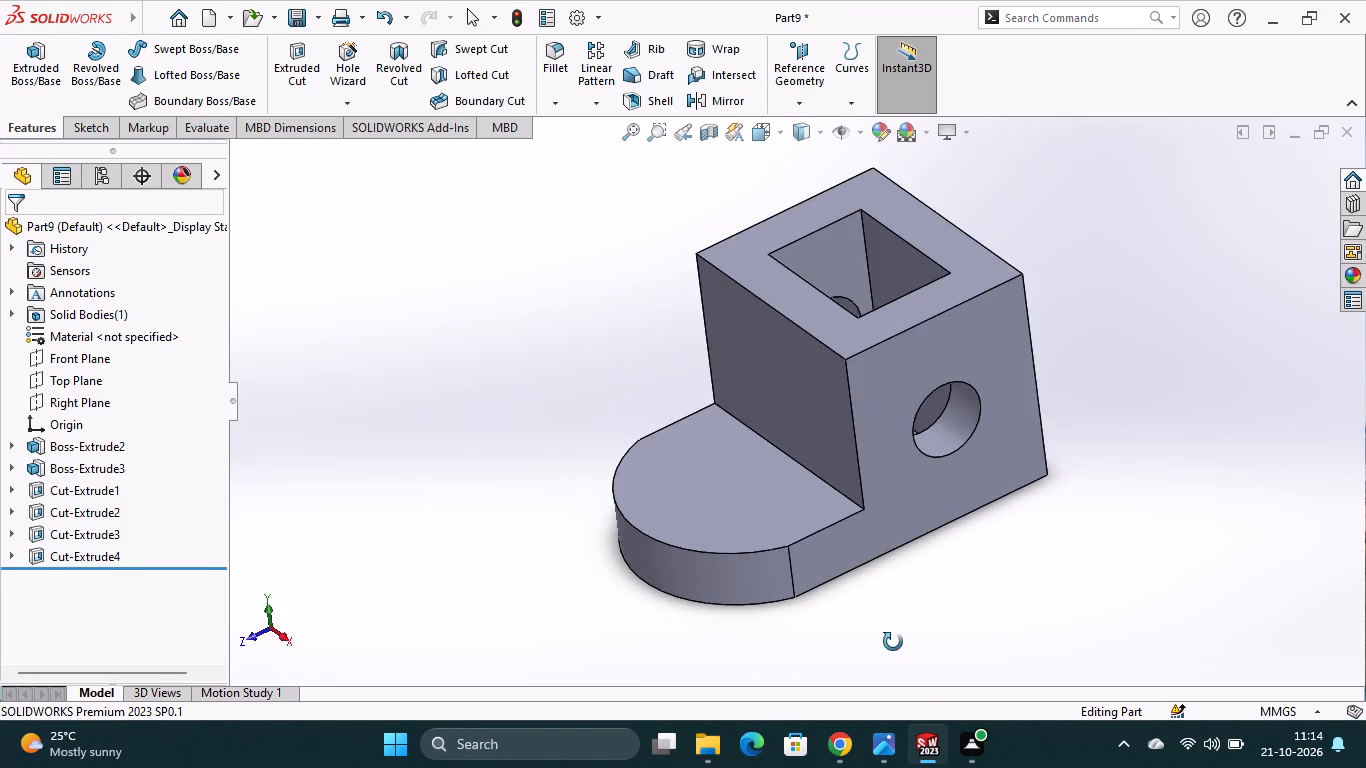
{"action": "middle_click_drag", "start_coordinate": [893, 642], "coordinate": [861, 676]}
{"action": "scroll", "coordinate": [628, 561], "scroll_direction": "up", "scroll_amount": 1}
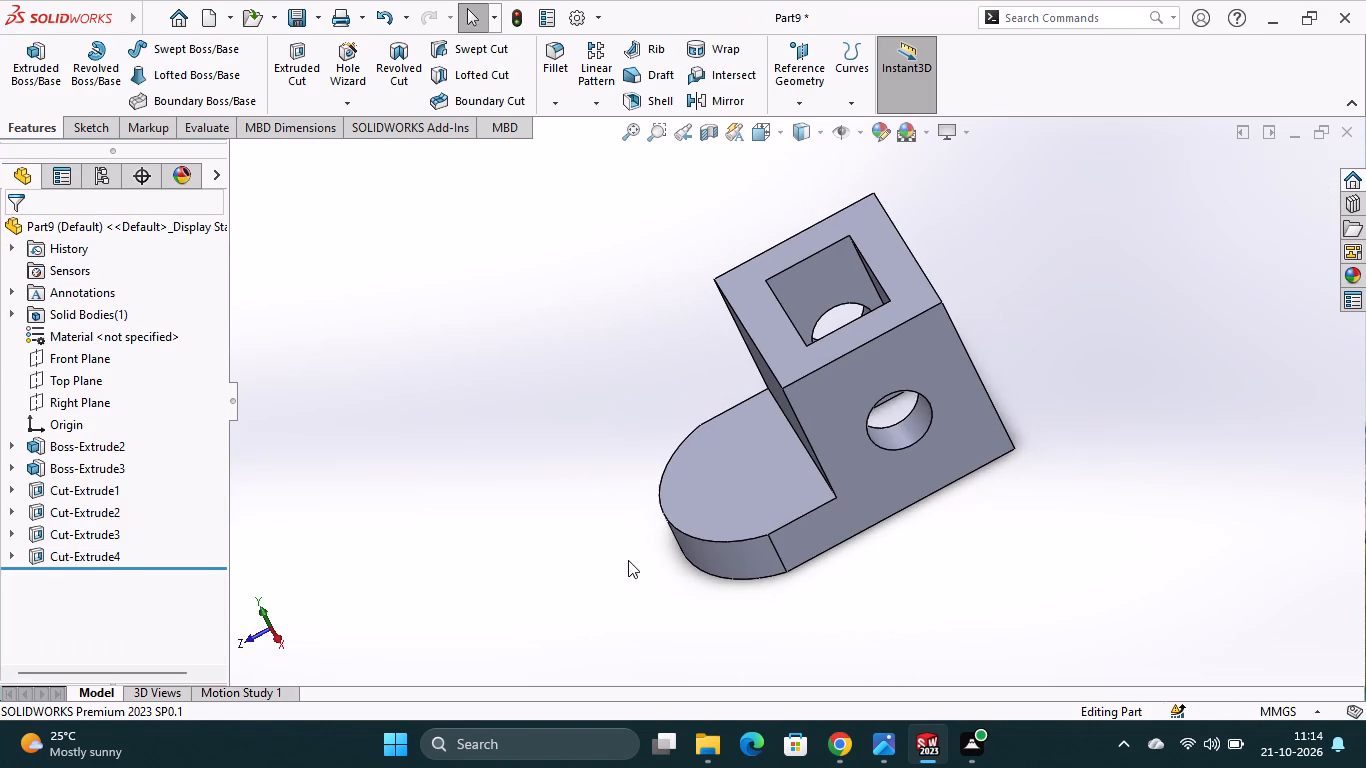
{"action": "middle_click_drag", "start_coordinate": [634, 552], "coordinate": [662, 617]}
{"action": "scroll", "coordinate": [645, 464], "scroll_direction": "up", "scroll_amount": 1}
{"action": "middle_click_drag", "start_coordinate": [647, 494], "coordinate": [660, 587]}
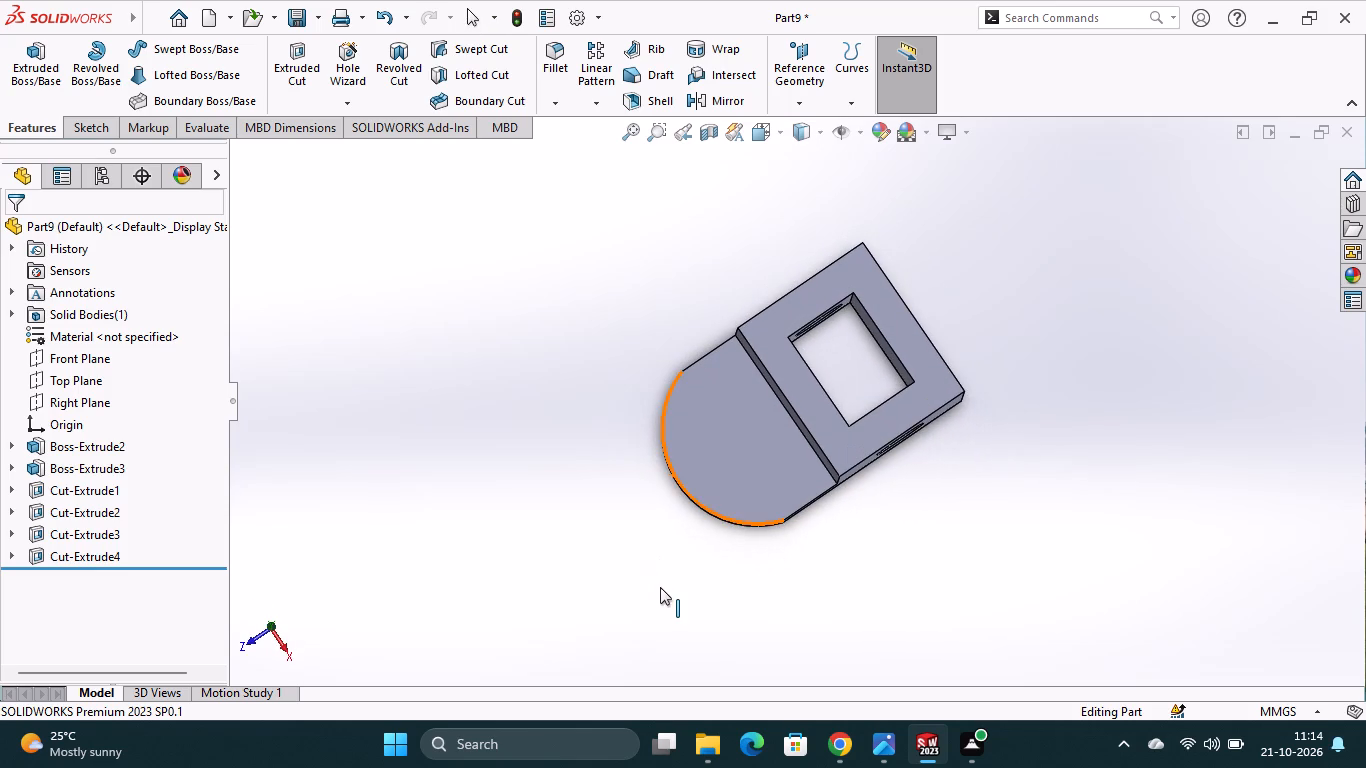
Open the front-rounding cut's sketch and examine its arc profile and corner regions.
{"action": "right_click", "coordinate": [111, 554]}
{"action": "left_click", "coordinate": [161, 299]}
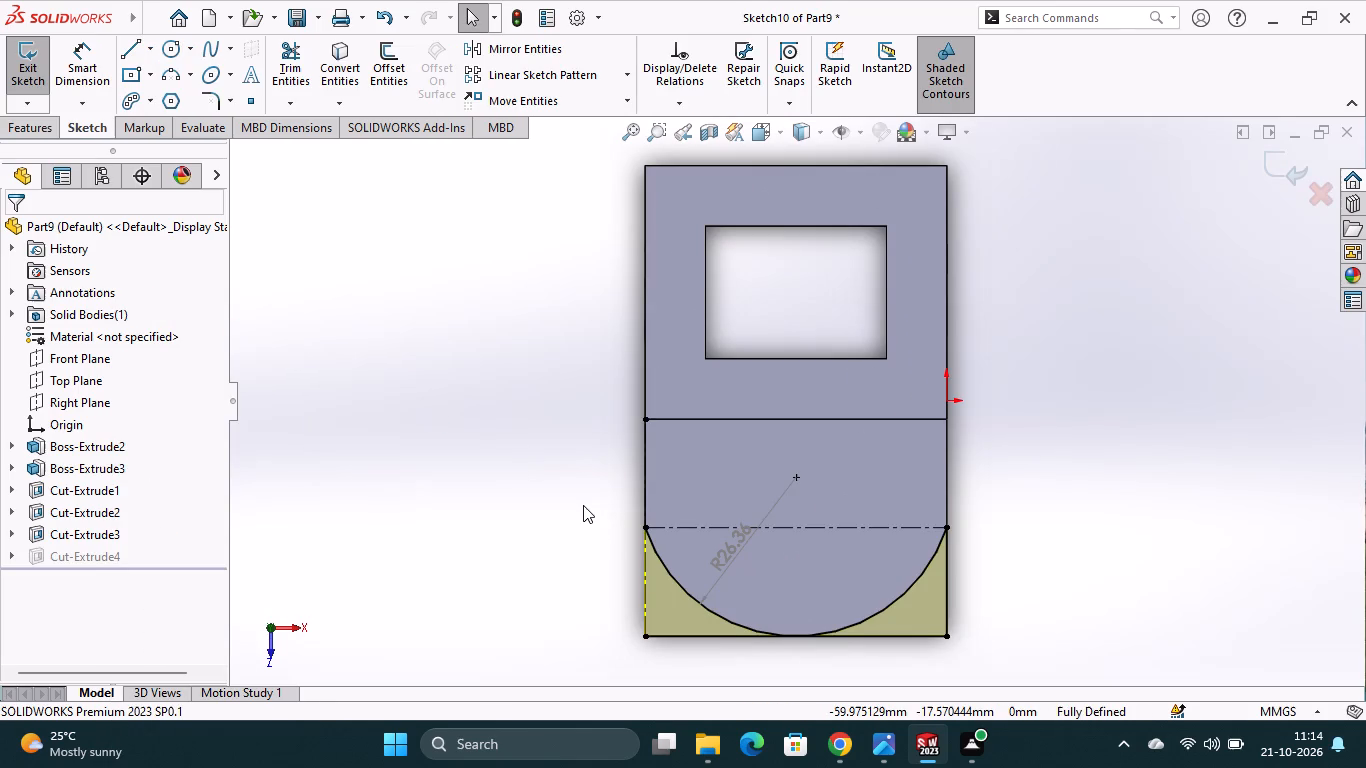
{"action": "key", "text": "Escape"}
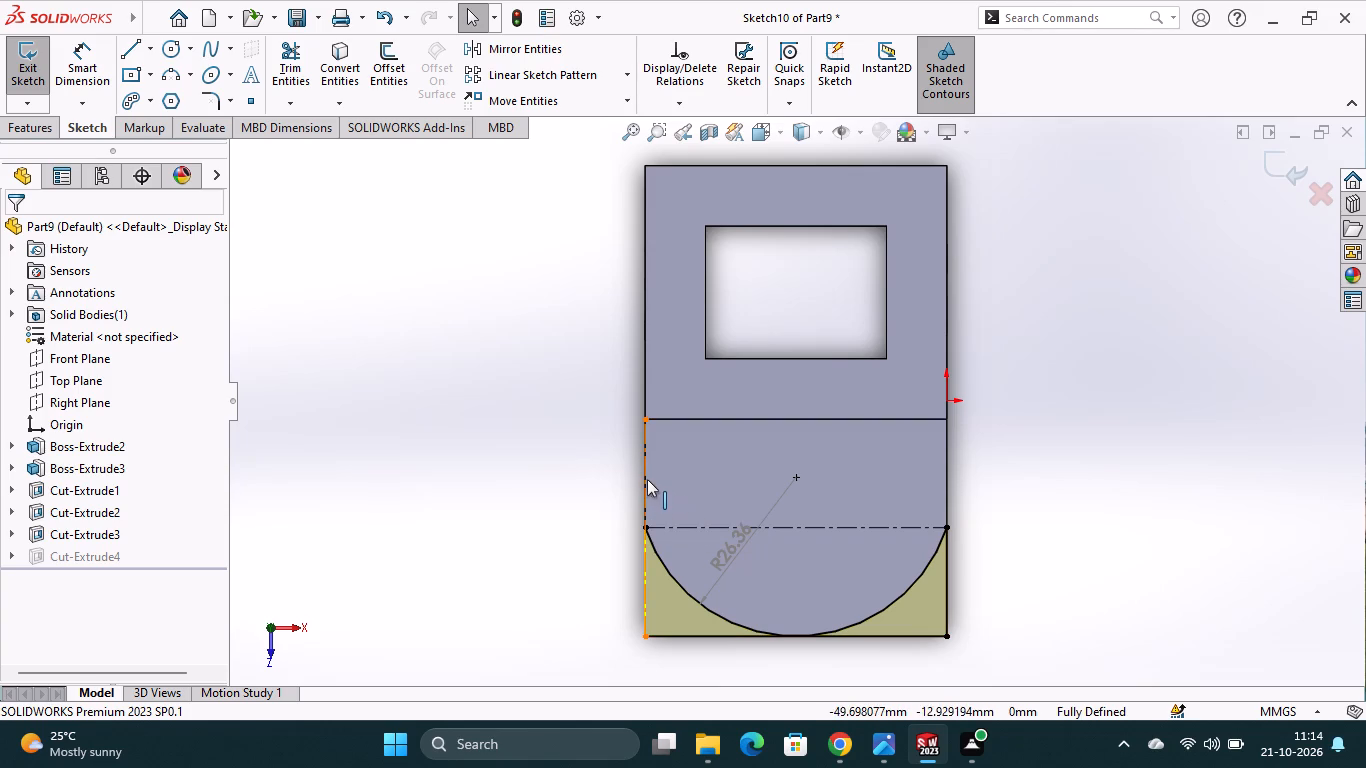
{"action": "left_click", "coordinate": [675, 489]}
{"action": "key", "text": "Escape"}
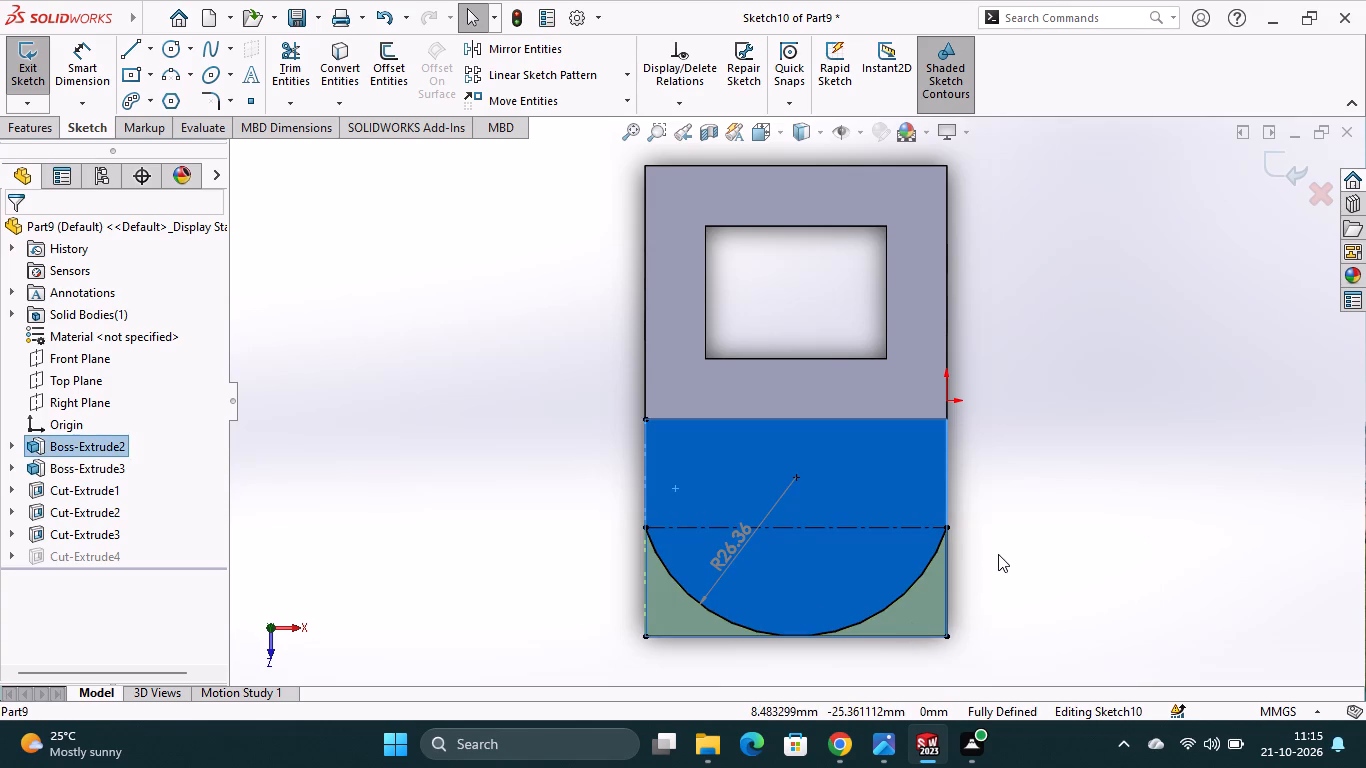
{"action": "middle_click_drag", "start_coordinate": [1002, 559], "coordinate": [990, 484]}
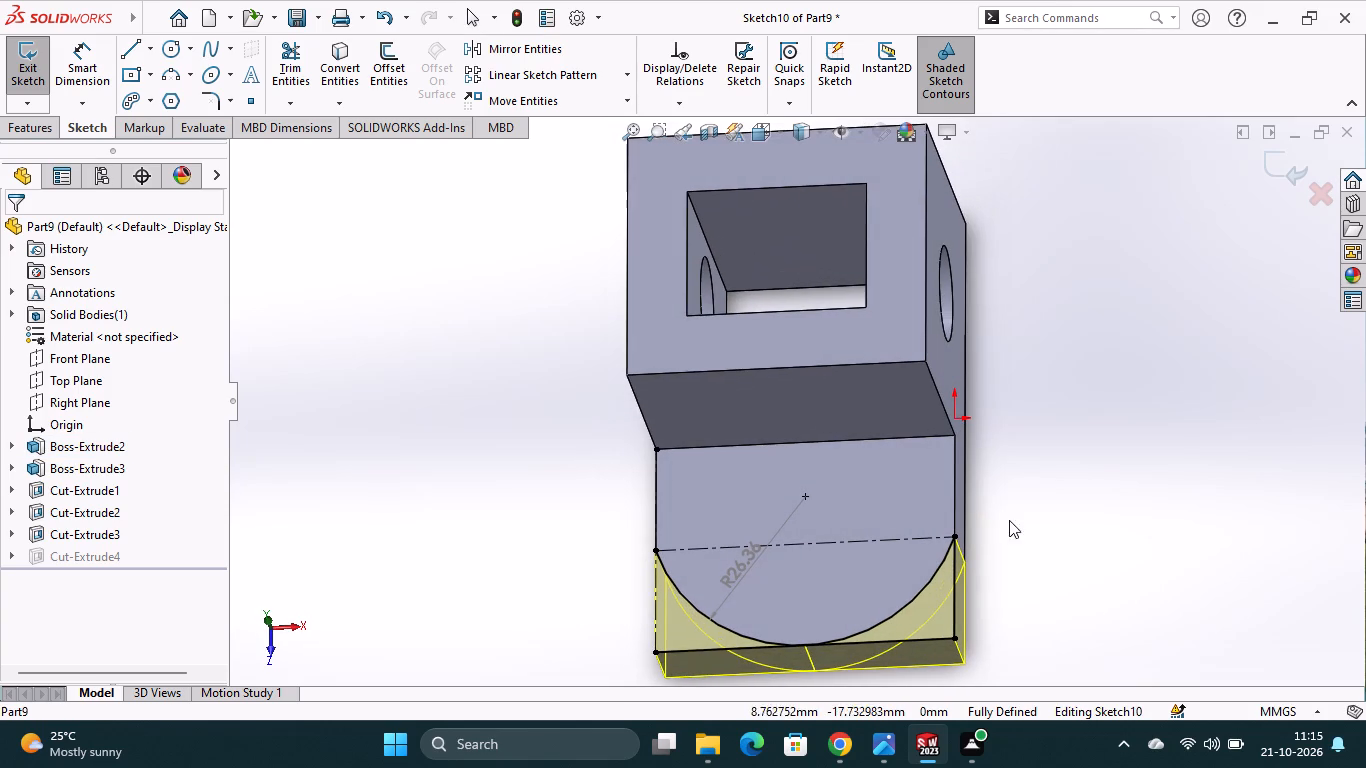
{"action": "left_click", "coordinate": [1007, 517]}
{"action": "left_click_drag", "start_coordinate": [1012, 505], "coordinate": [1024, 527]}
{"action": "middle_click_drag", "start_coordinate": [1024, 527], "coordinate": [1035, 585]}
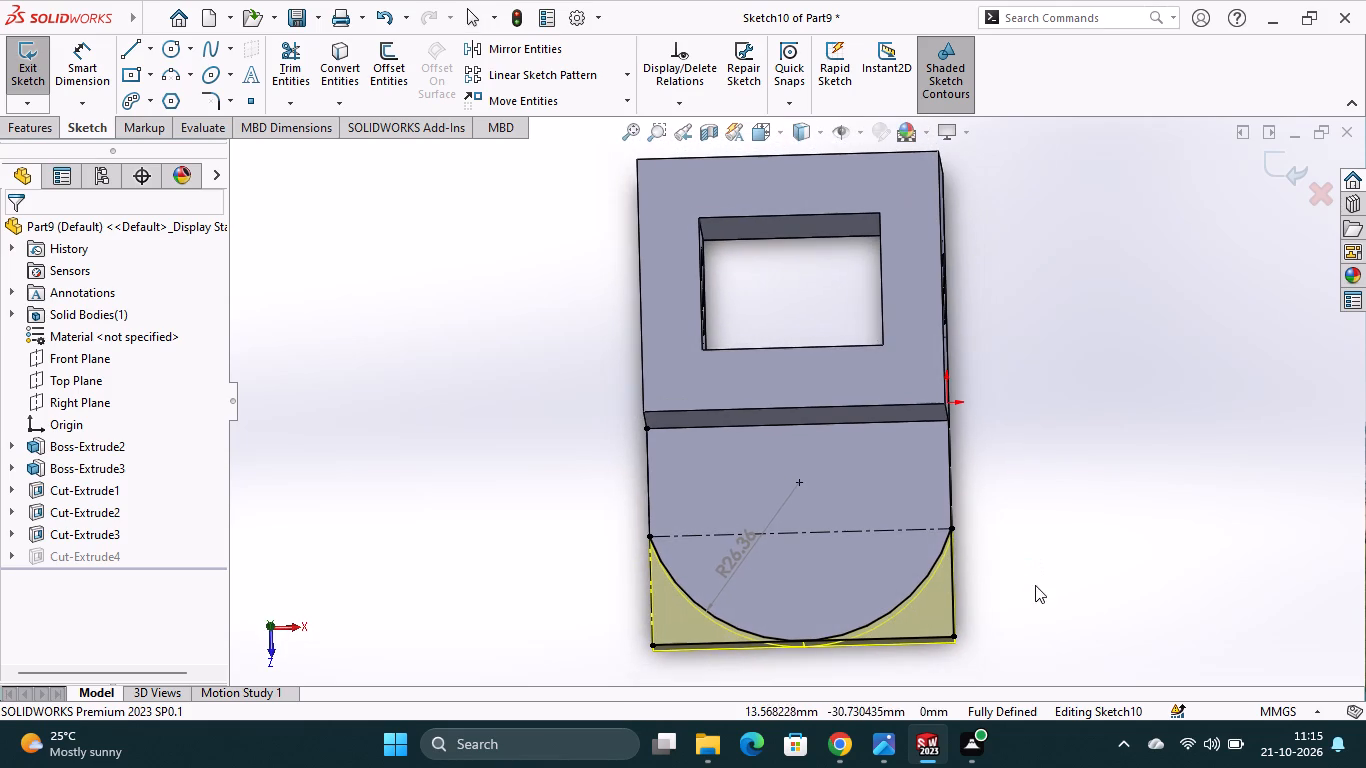
{"action": "key", "text": "Escape"}
{"action": "key", "text": "Escape"}
{"action": "key", "text": "Escape"}
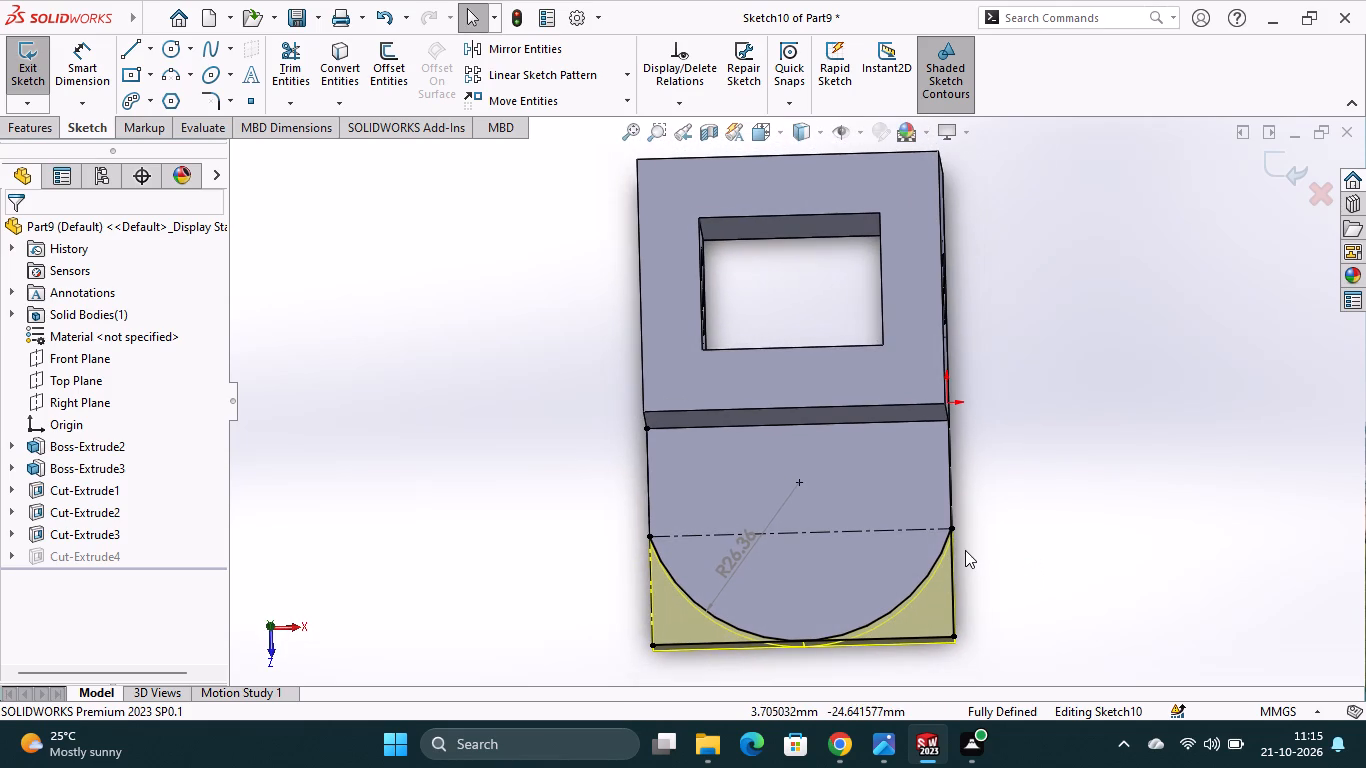
{"action": "key", "text": "ctrl+z"}
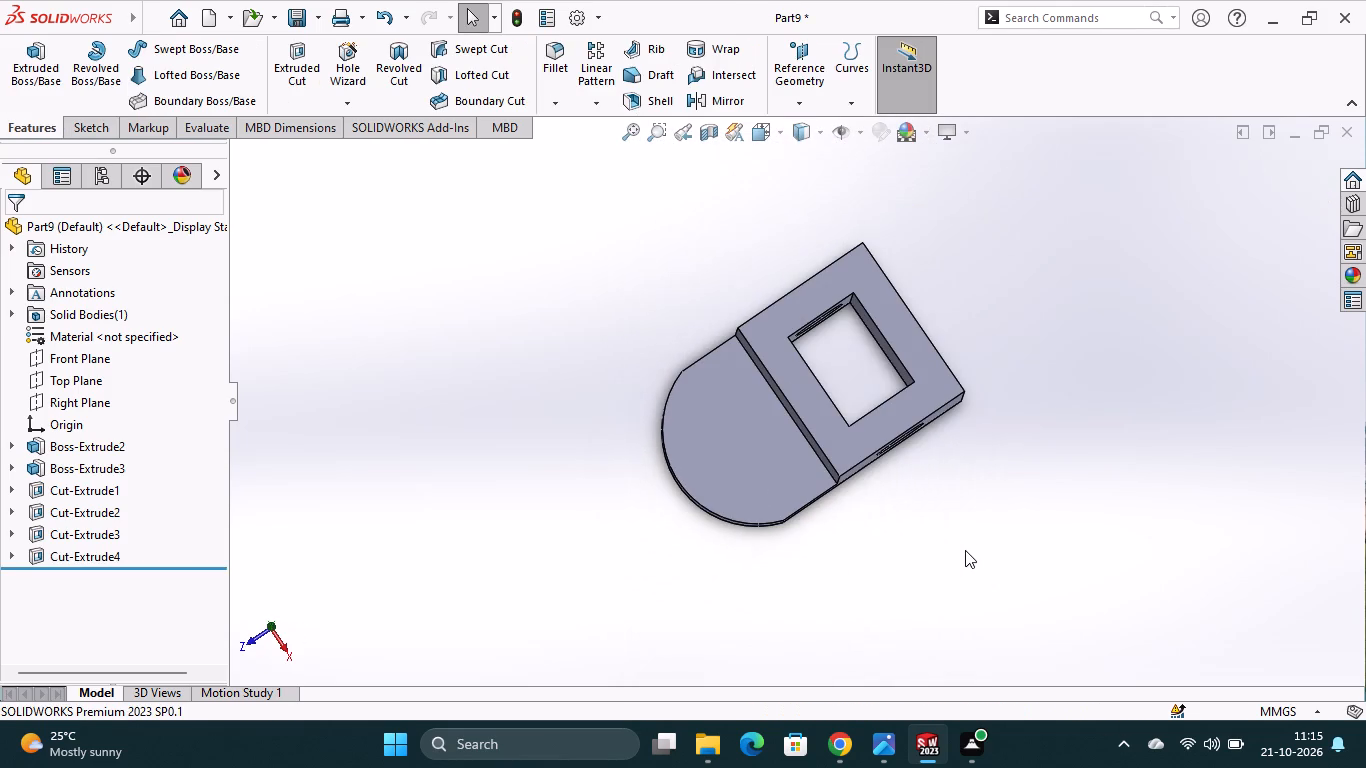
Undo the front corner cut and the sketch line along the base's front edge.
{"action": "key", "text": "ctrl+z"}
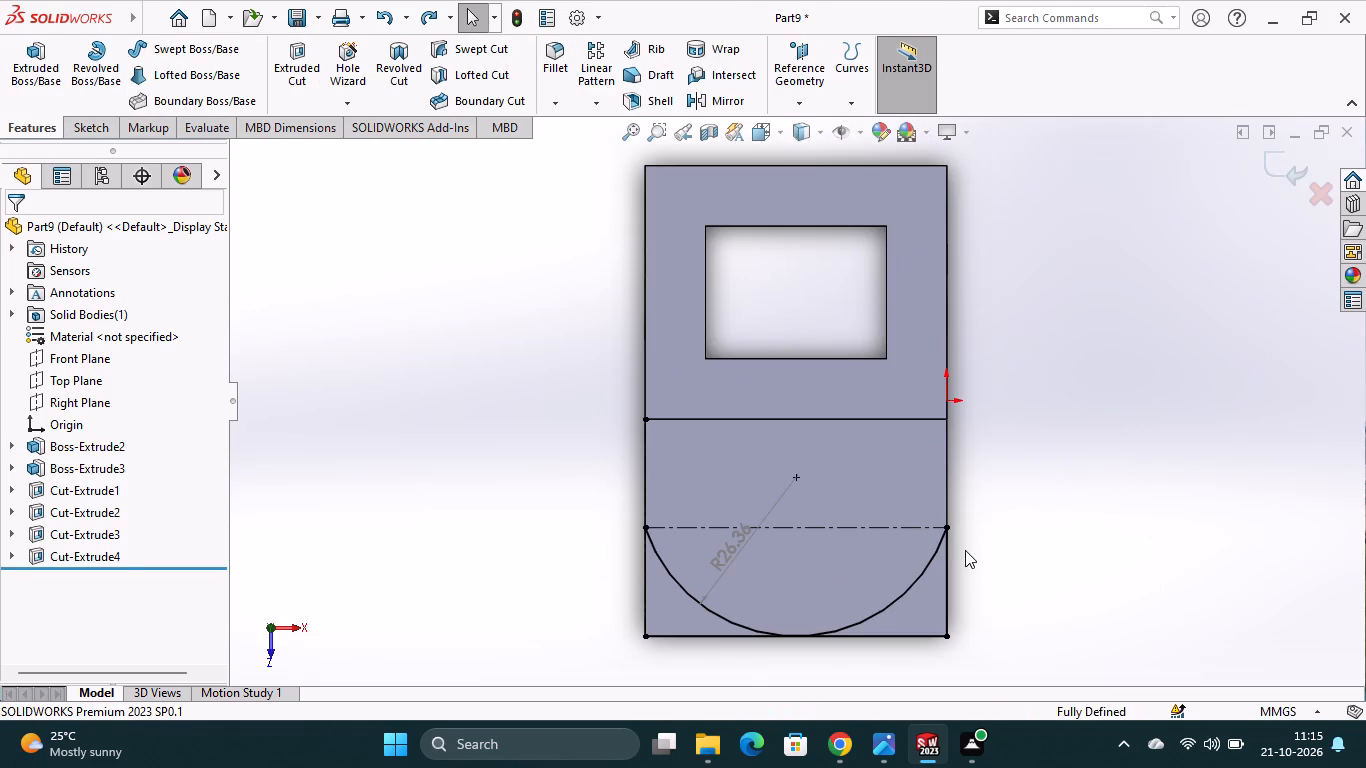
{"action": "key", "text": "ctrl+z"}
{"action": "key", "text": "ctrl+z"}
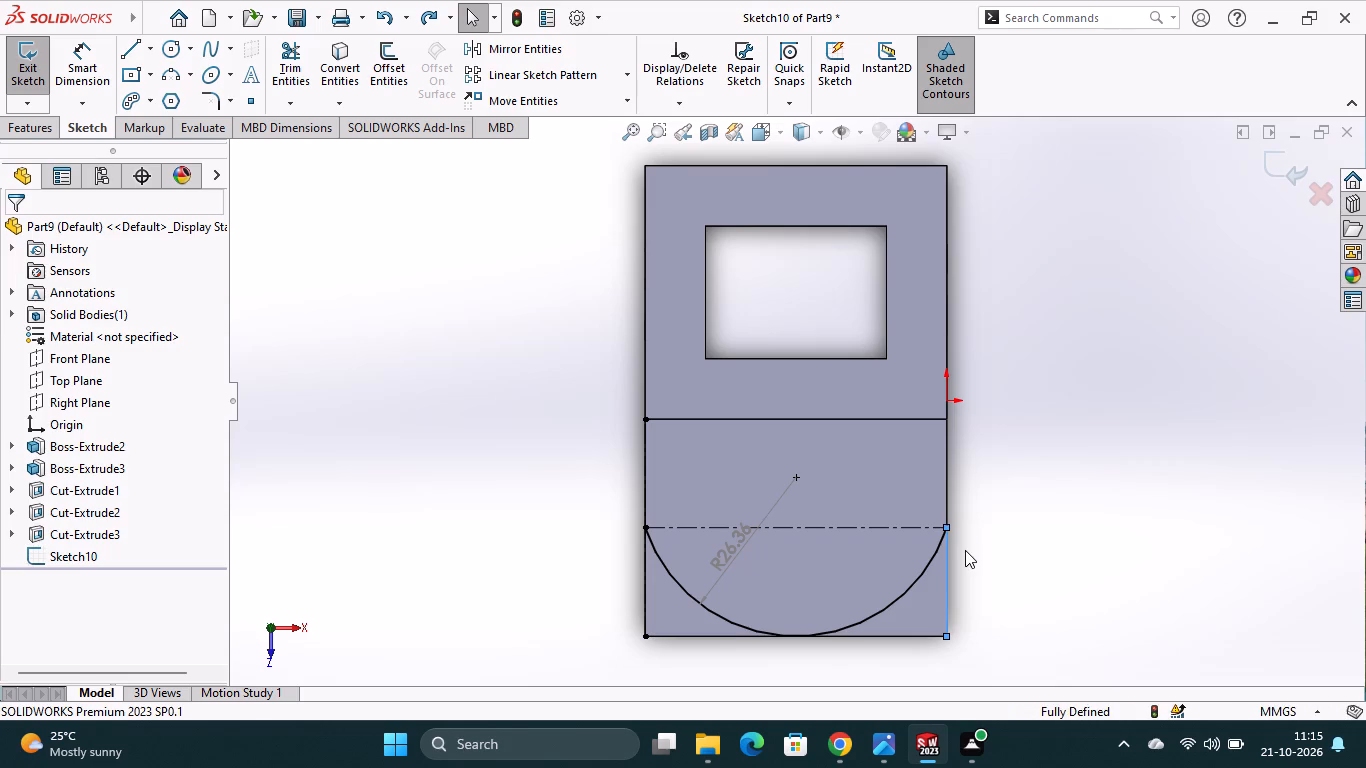
Try to make the arc tangent to the base's side edge at the arc's endpoint.
{"action": "left_click", "coordinate": [994, 556]}
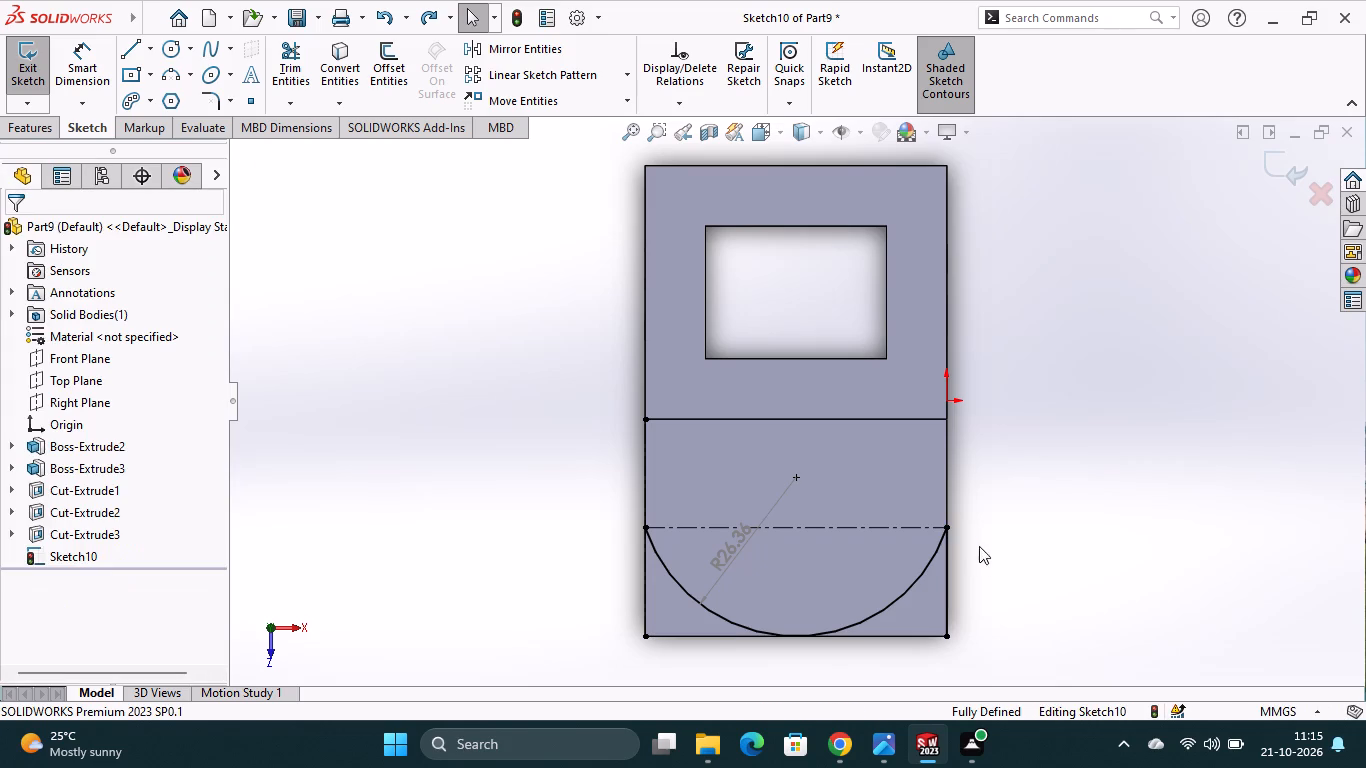
{"action": "left_click", "coordinate": [948, 500]}
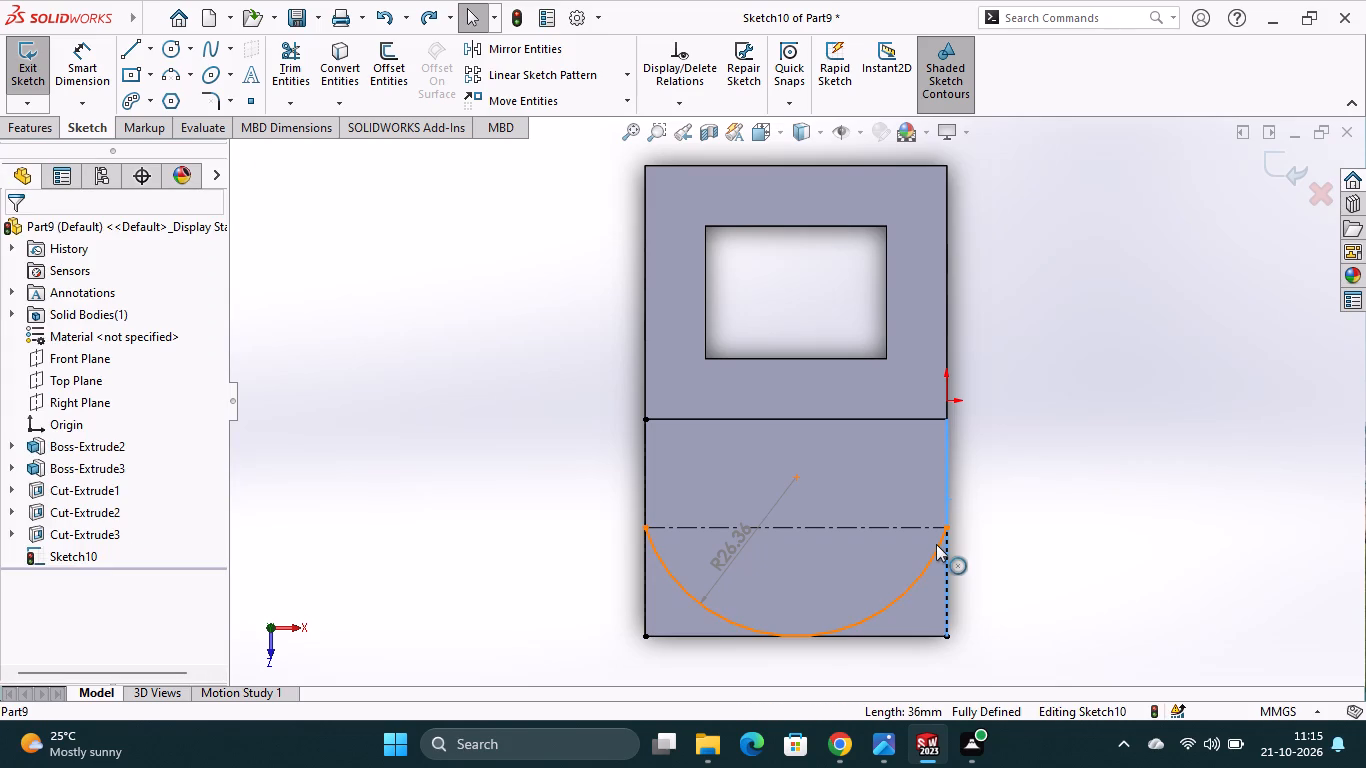
{"action": "left_click", "coordinate": [936, 547], "text": "ctrl"}
{"action": "left_click", "coordinate": [988, 467]}
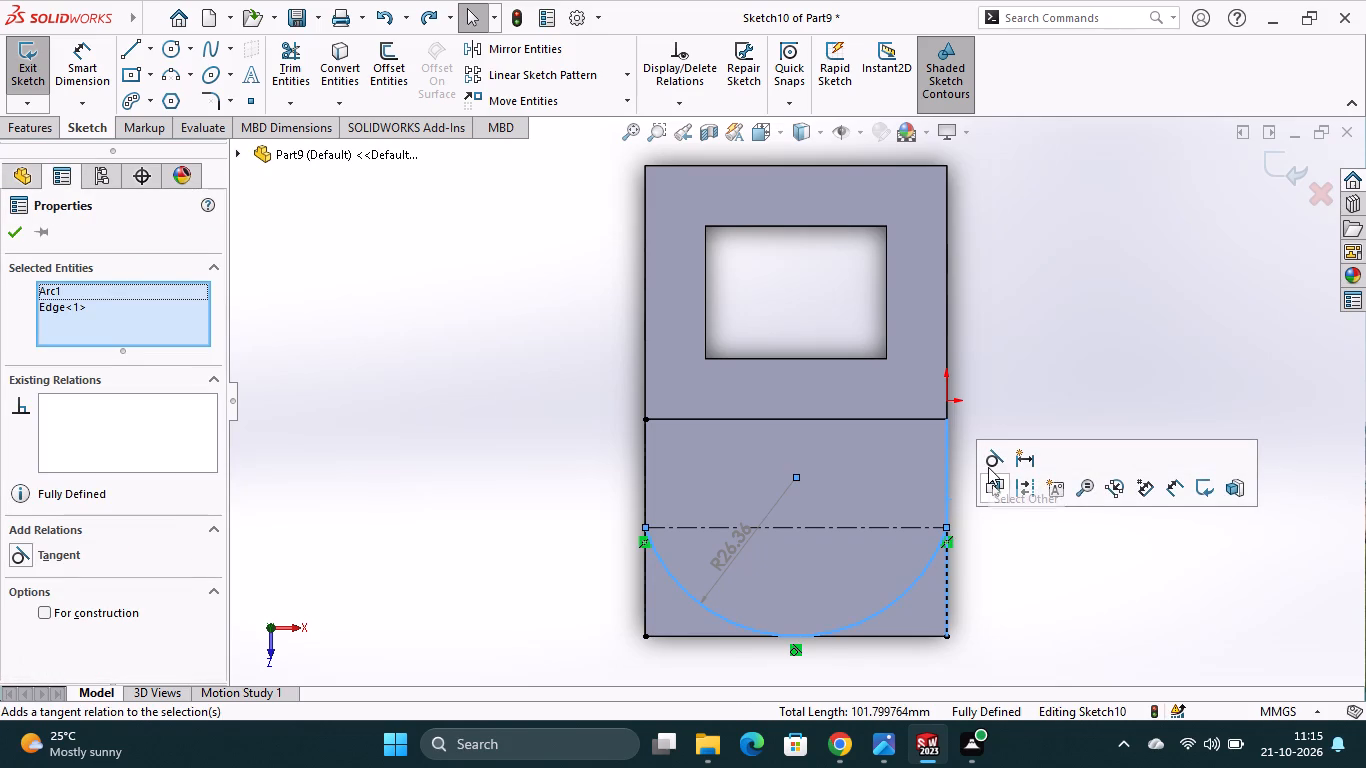
{"action": "right_click", "coordinate": [965, 533]}
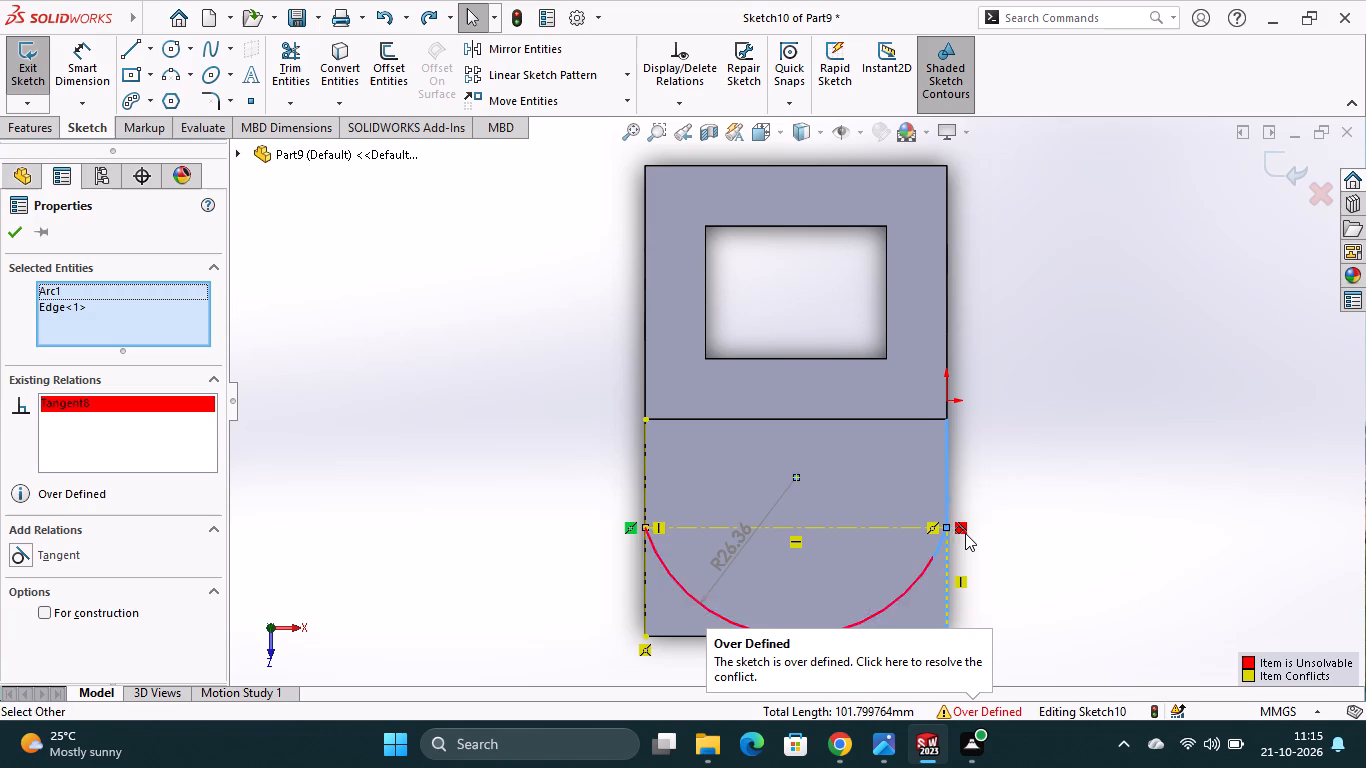
{"action": "left_click", "coordinate": [984, 336]}
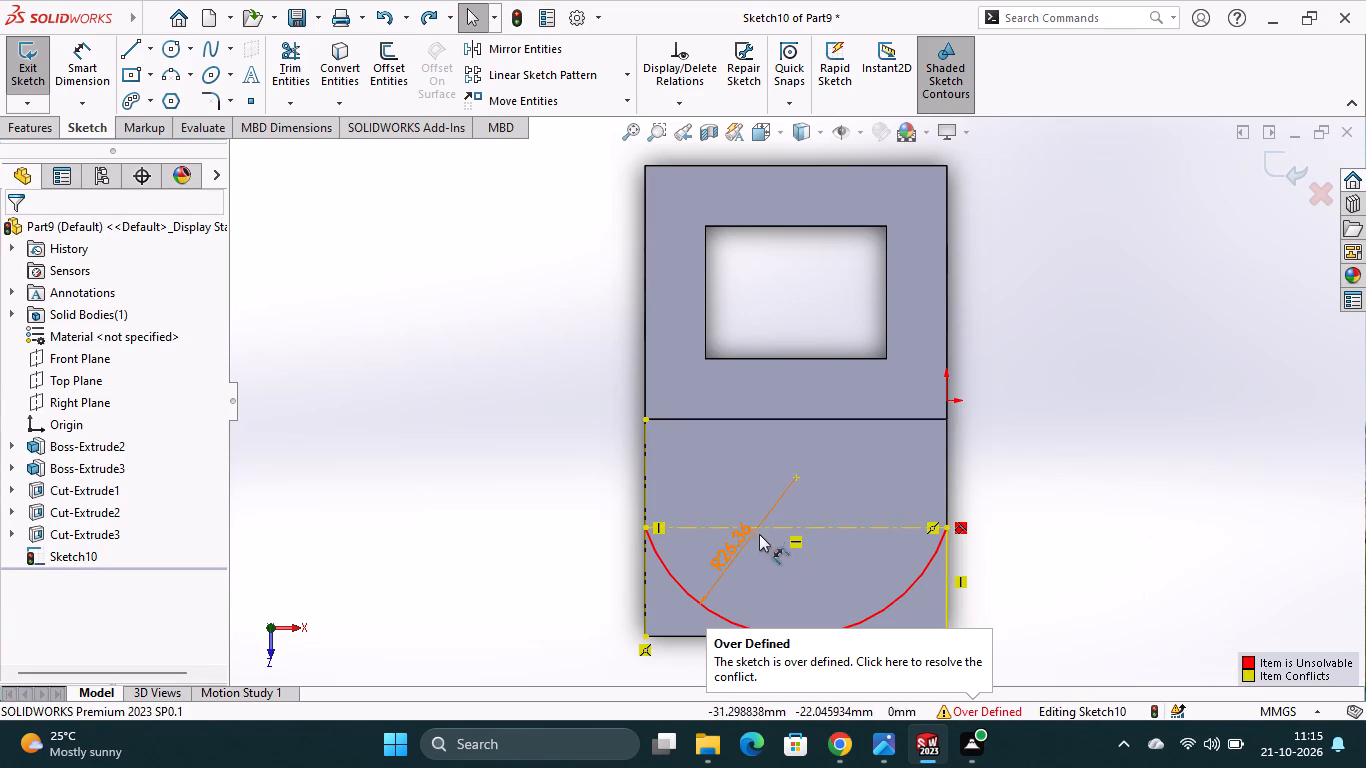
Delete the horizontal construction line joining the arc's endpoints.
{"action": "right_click", "coordinate": [771, 525]}
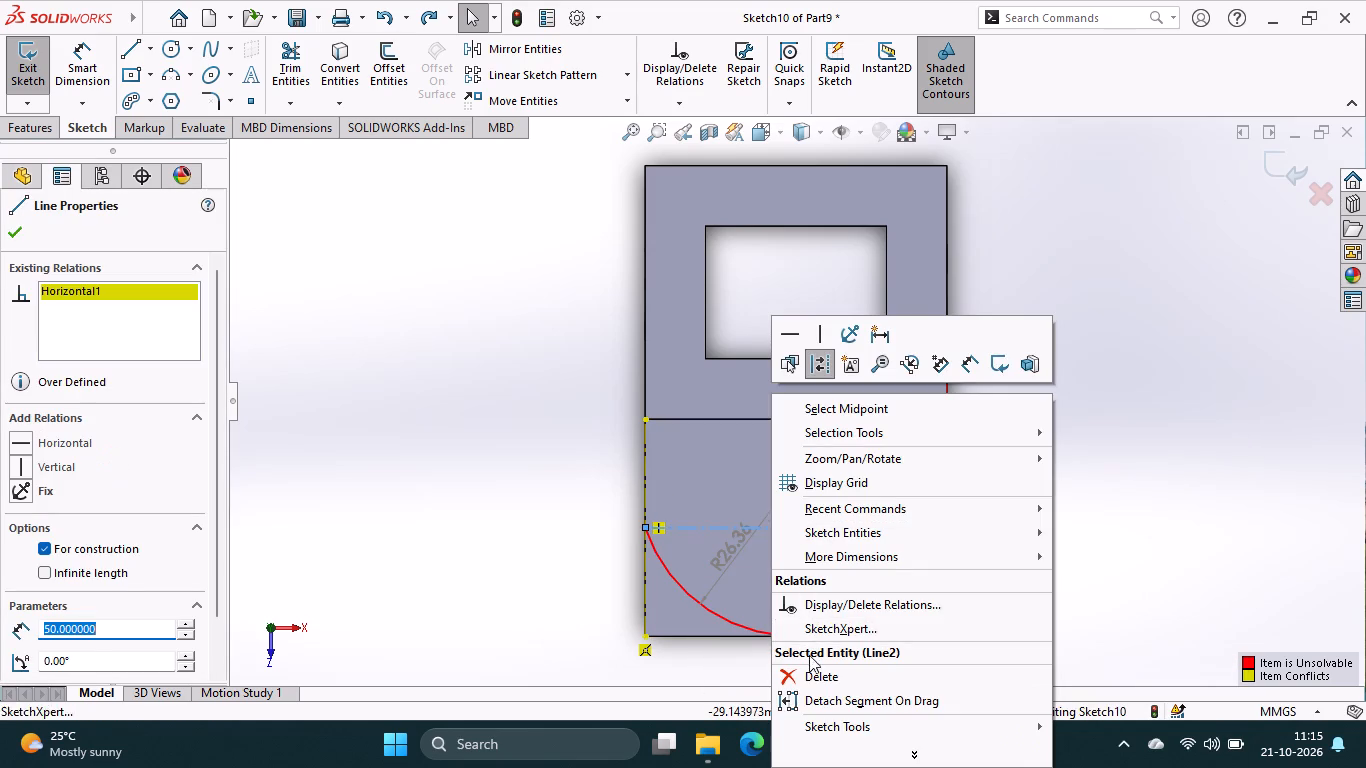
{"action": "left_click", "coordinate": [810, 676]}
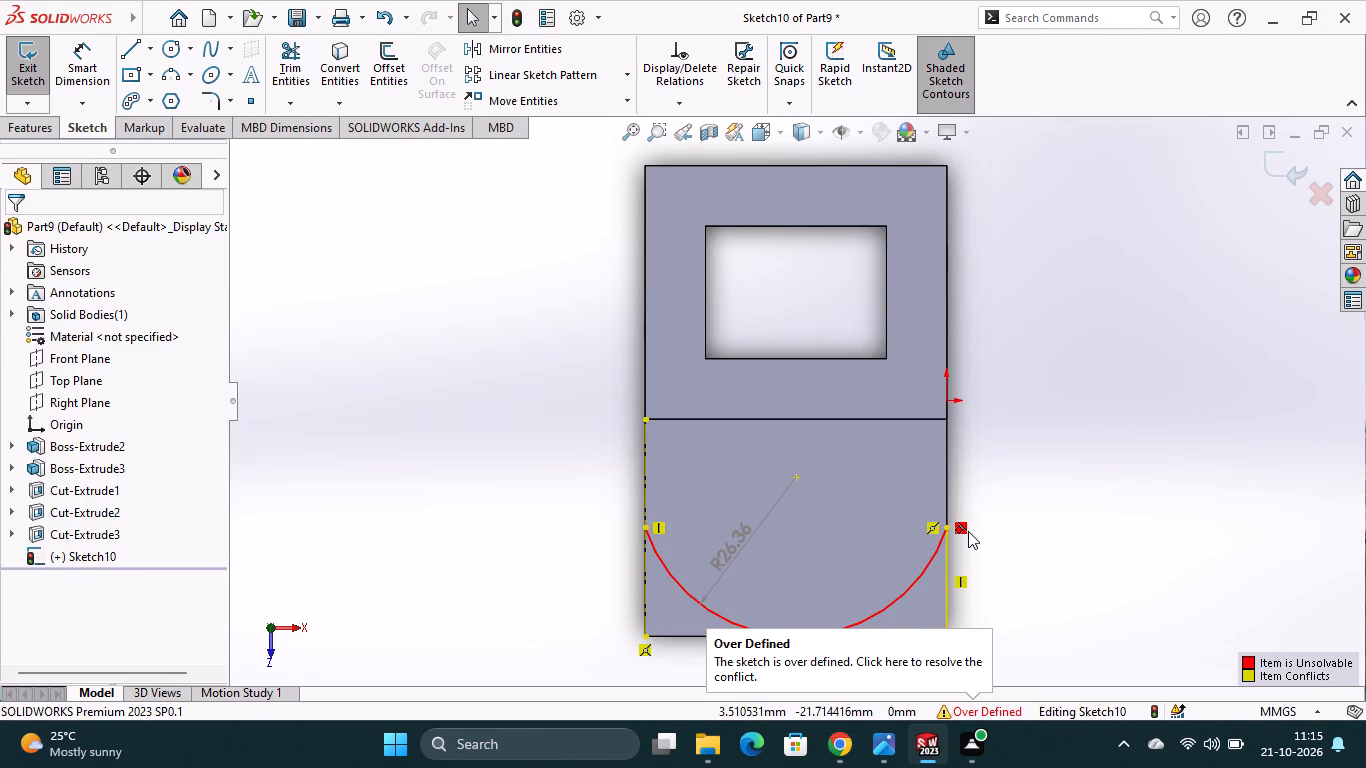
Delete the conflicting tangent relation at the arc's endpoint on the base's origin-side edge.
{"action": "right_click", "coordinate": [968, 531]}
{"action": "left_click", "coordinate": [1056, 421]}
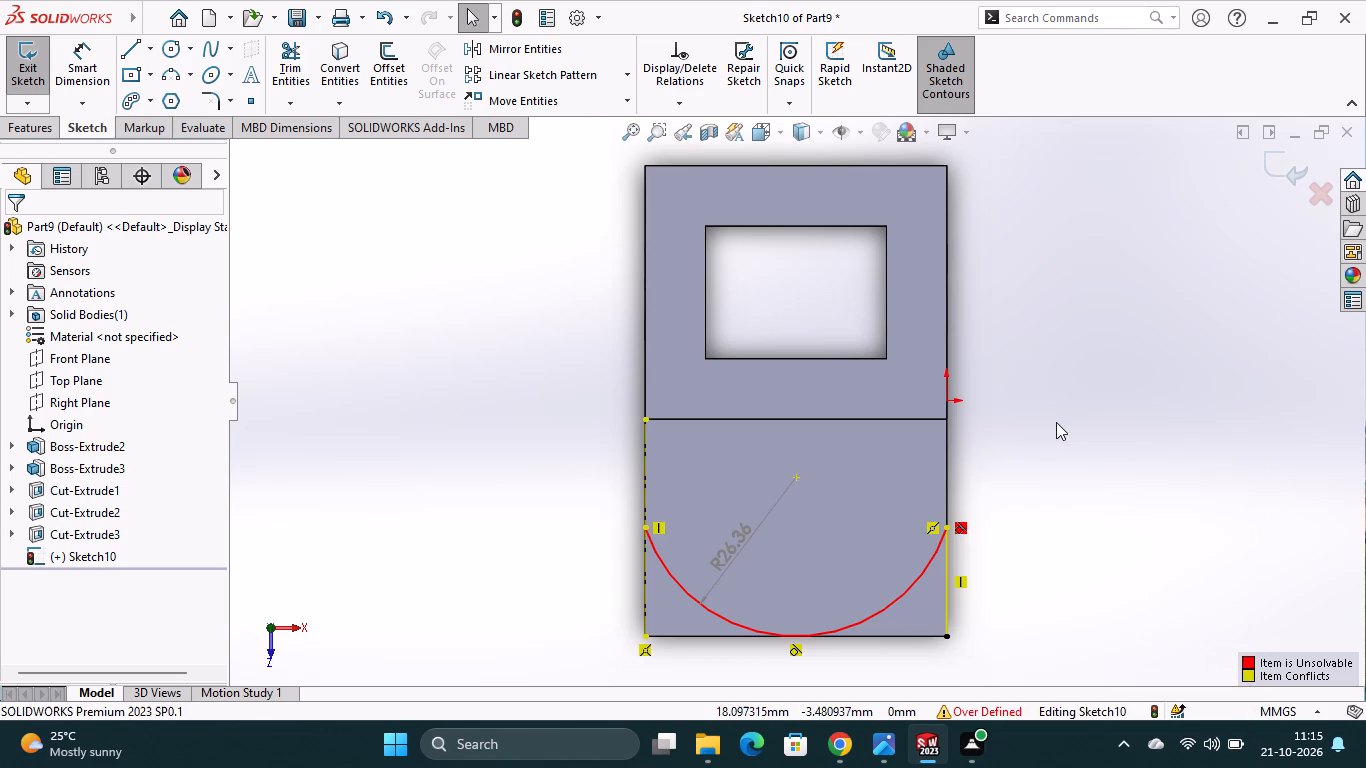
{"action": "right_click", "coordinate": [961, 525]}
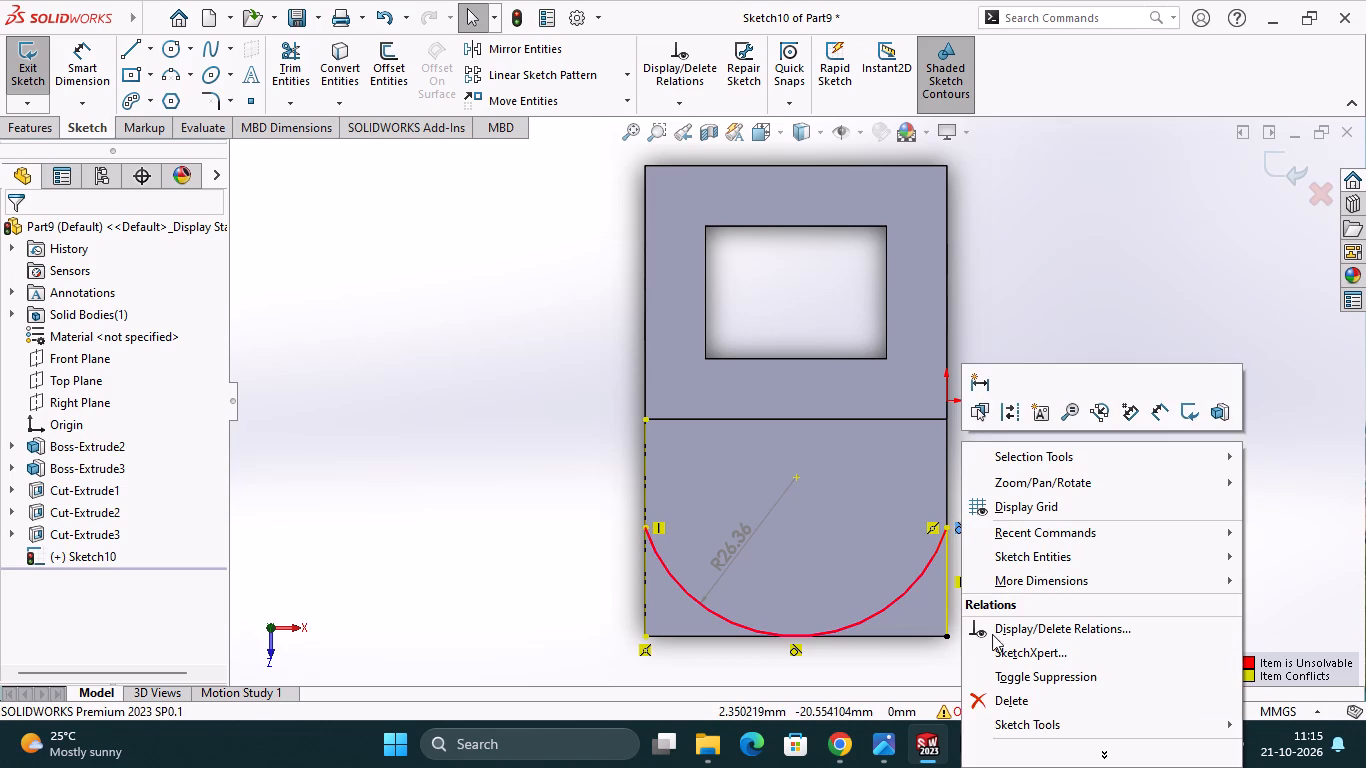
{"action": "left_click", "coordinate": [1005, 698]}
Delete the two vertical sketch lines running along the base's side edges at the arc's ends.
{"action": "right_click", "coordinate": [948, 578]}
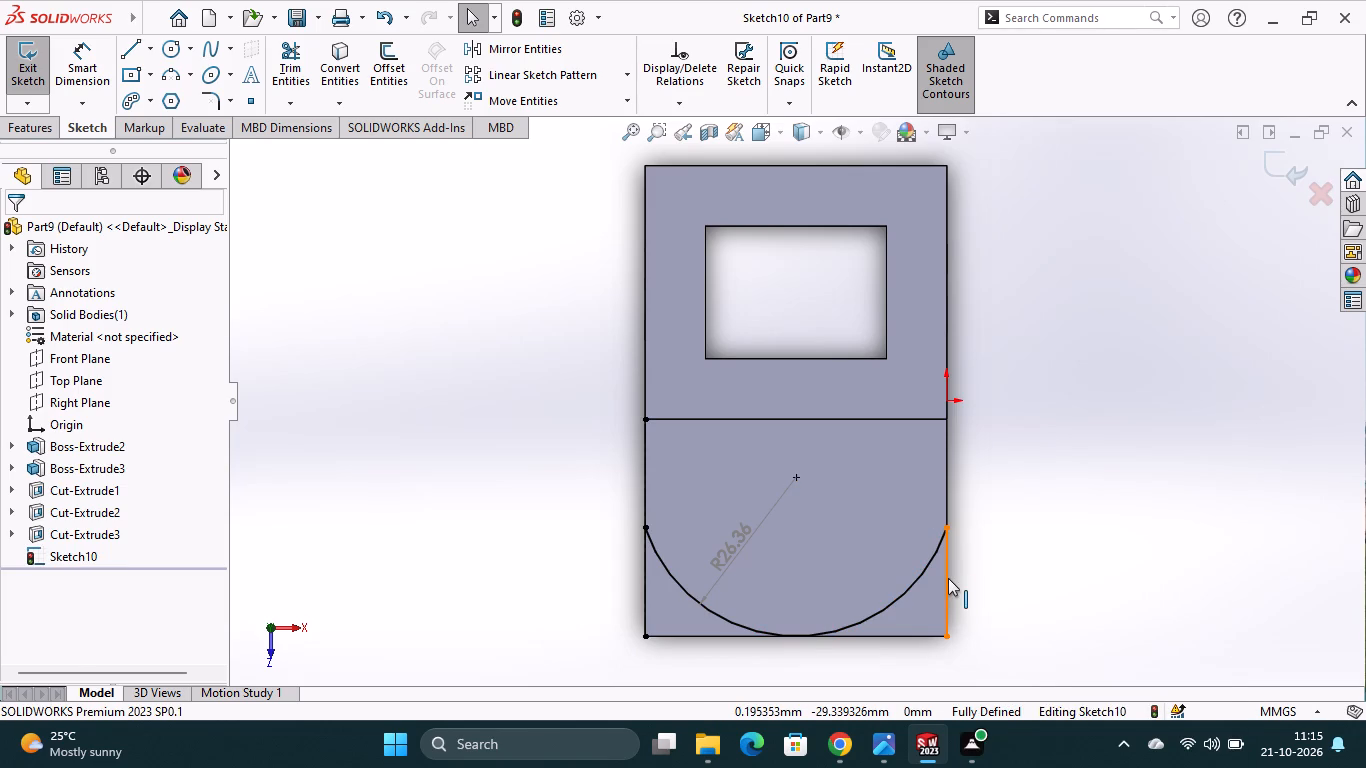
{"action": "left_click", "coordinate": [1006, 682]}
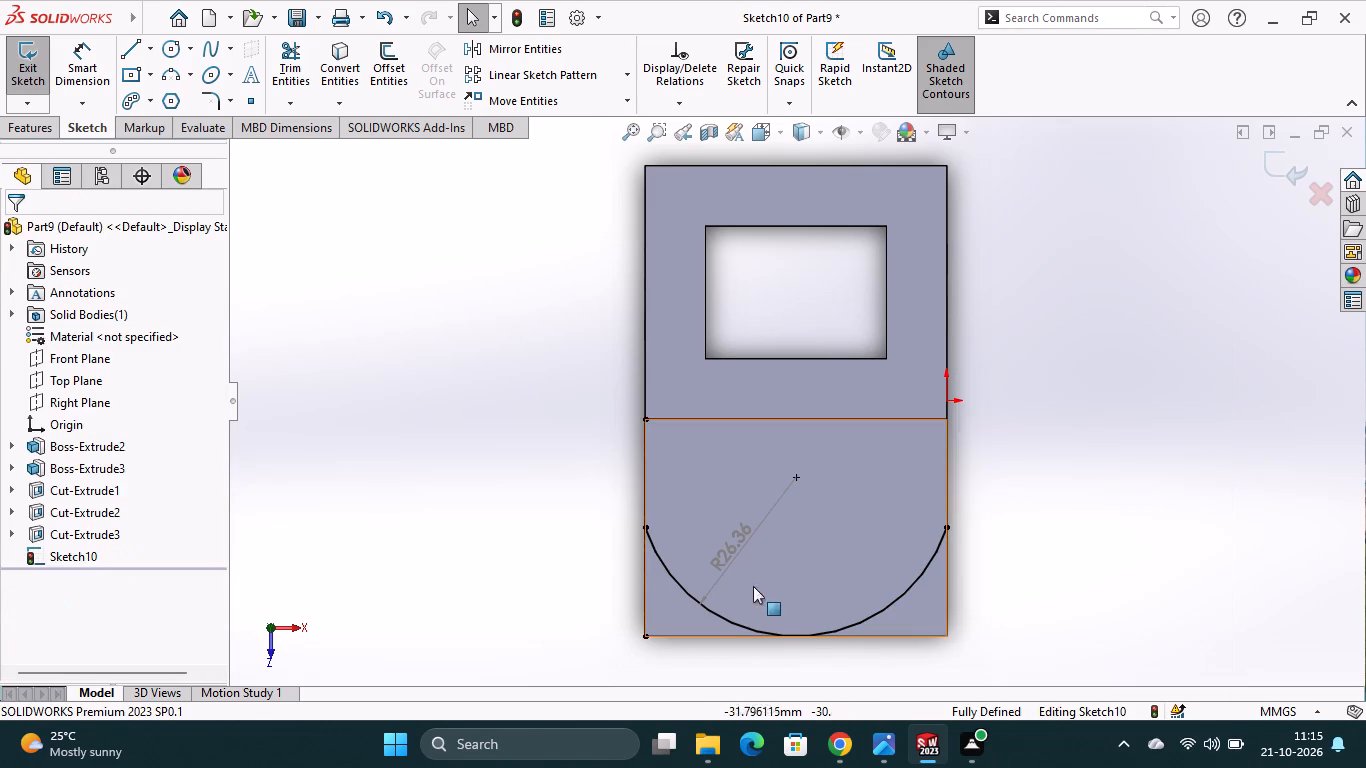
{"action": "right_click", "coordinate": [644, 586]}
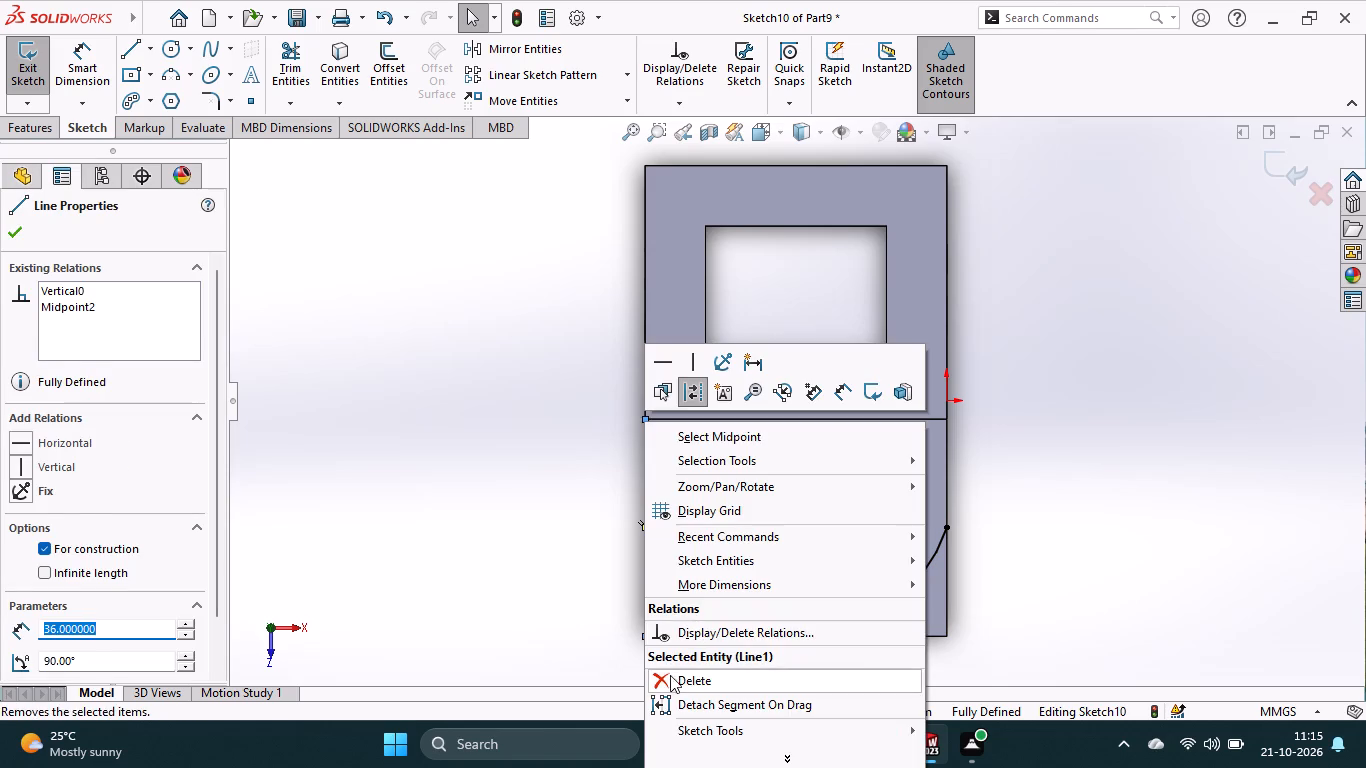
{"action": "left_click", "coordinate": [669, 676]}
{"action": "left_click", "coordinate": [605, 561]}
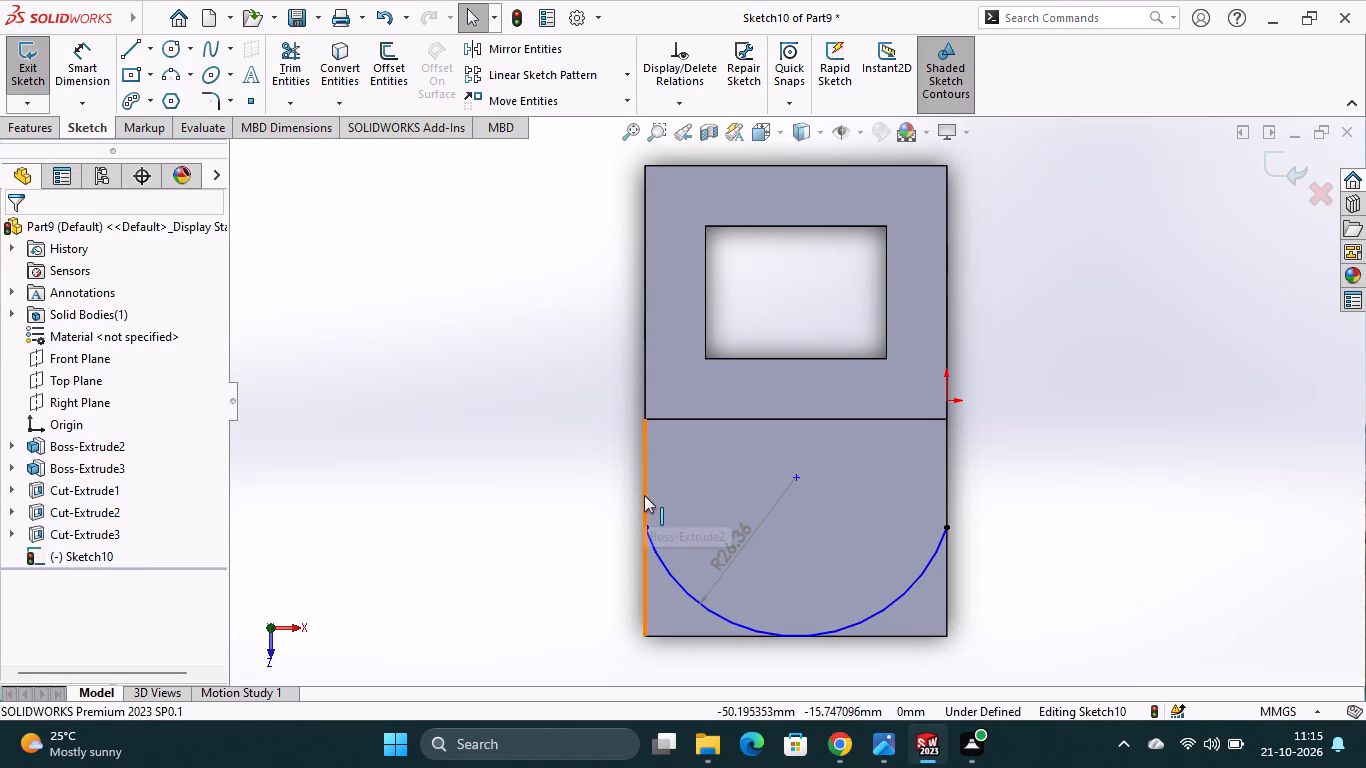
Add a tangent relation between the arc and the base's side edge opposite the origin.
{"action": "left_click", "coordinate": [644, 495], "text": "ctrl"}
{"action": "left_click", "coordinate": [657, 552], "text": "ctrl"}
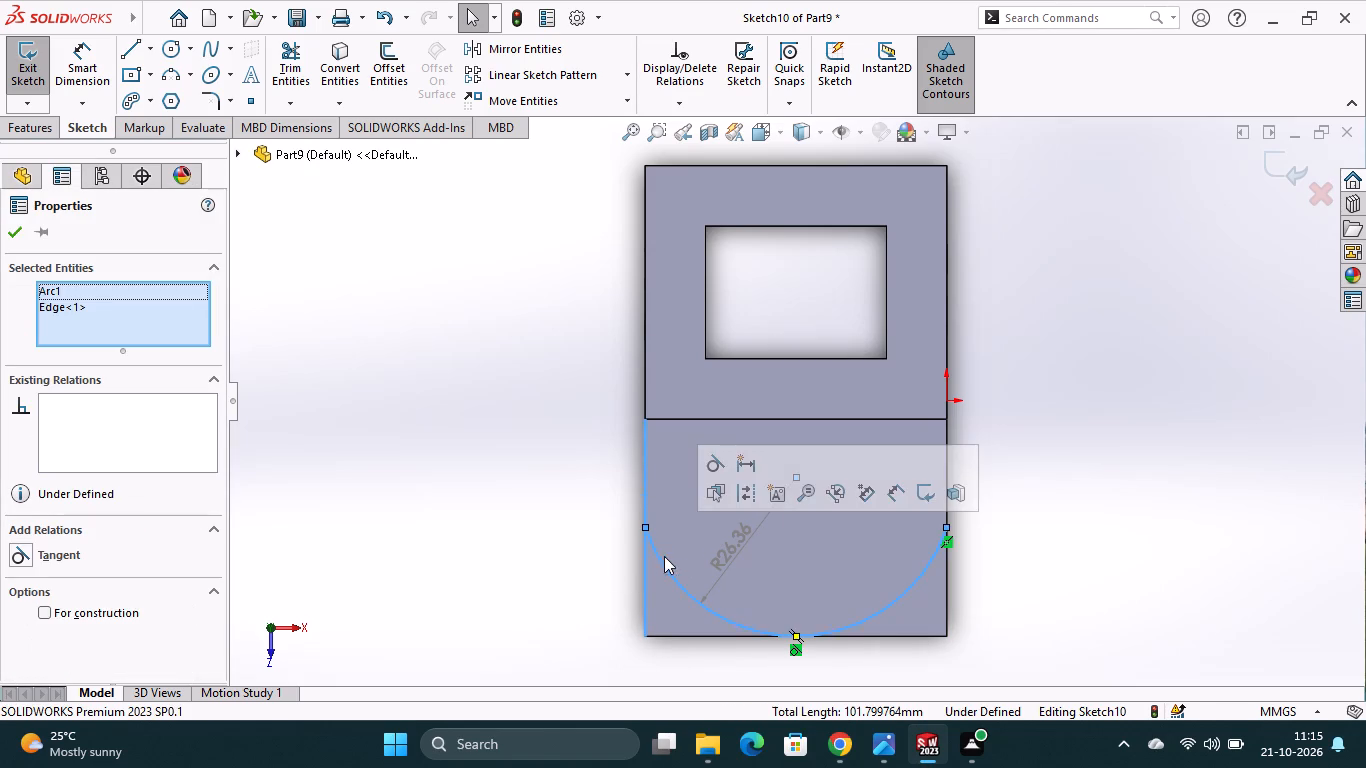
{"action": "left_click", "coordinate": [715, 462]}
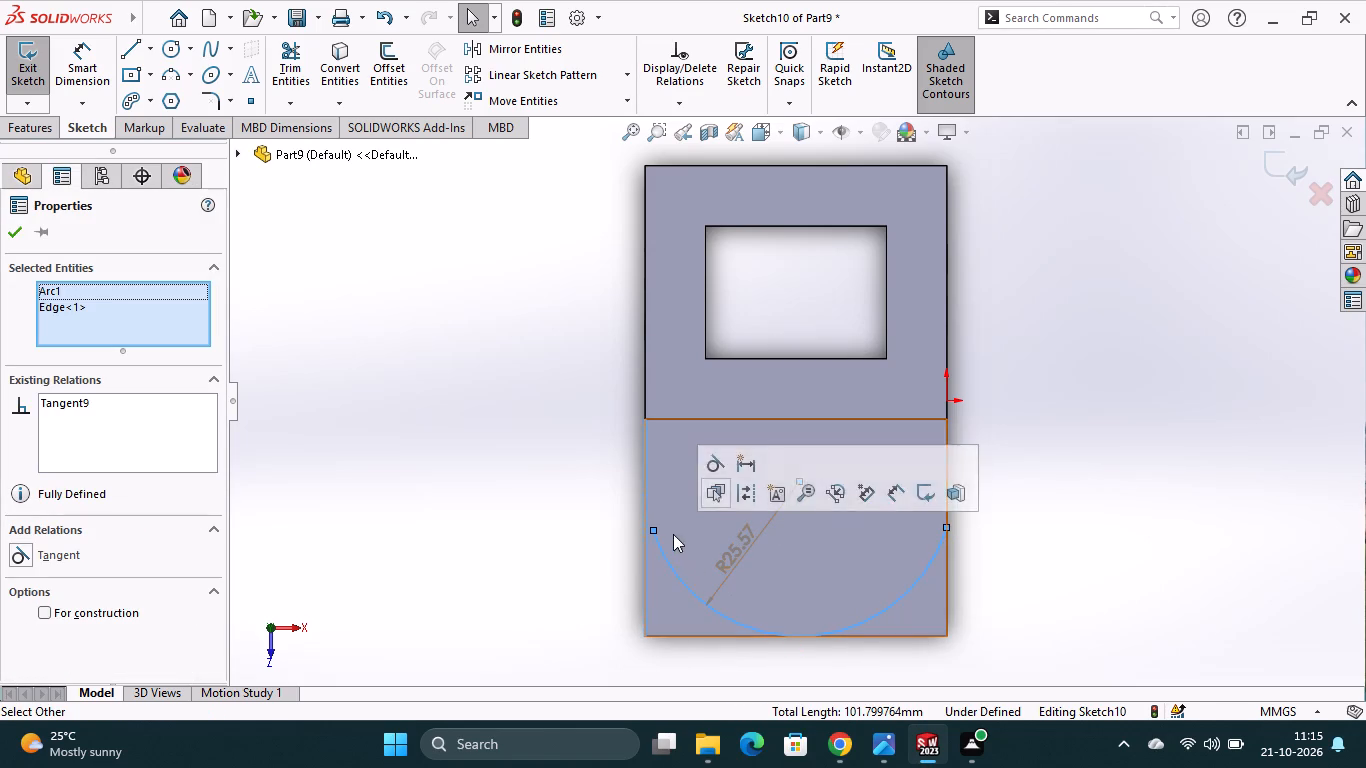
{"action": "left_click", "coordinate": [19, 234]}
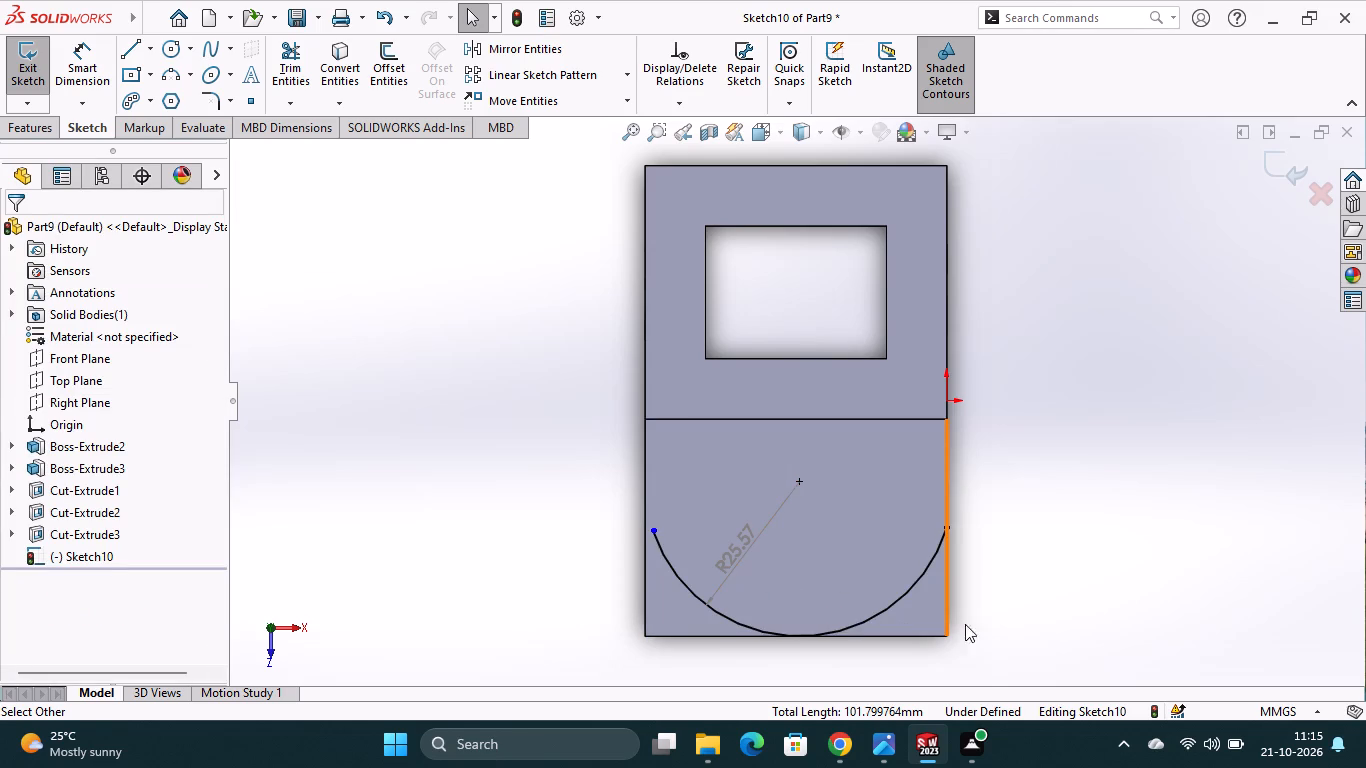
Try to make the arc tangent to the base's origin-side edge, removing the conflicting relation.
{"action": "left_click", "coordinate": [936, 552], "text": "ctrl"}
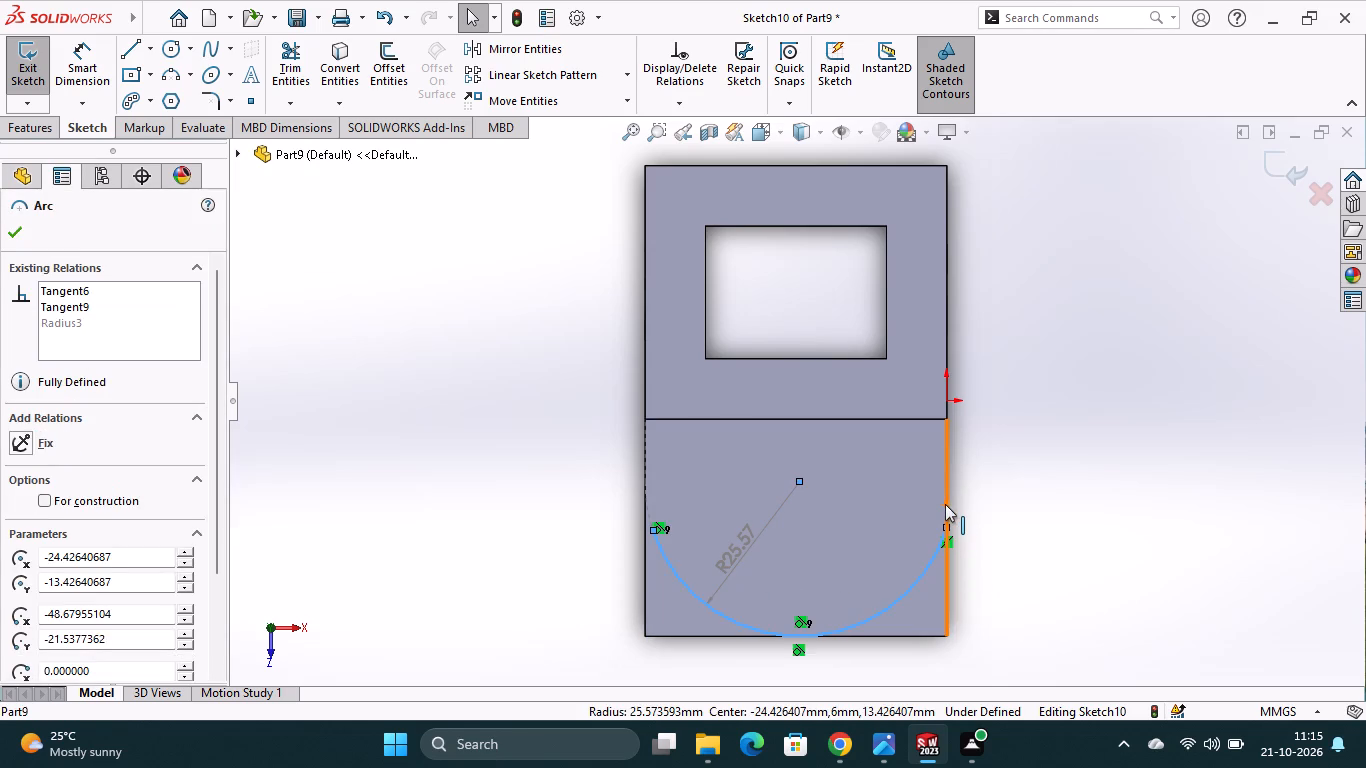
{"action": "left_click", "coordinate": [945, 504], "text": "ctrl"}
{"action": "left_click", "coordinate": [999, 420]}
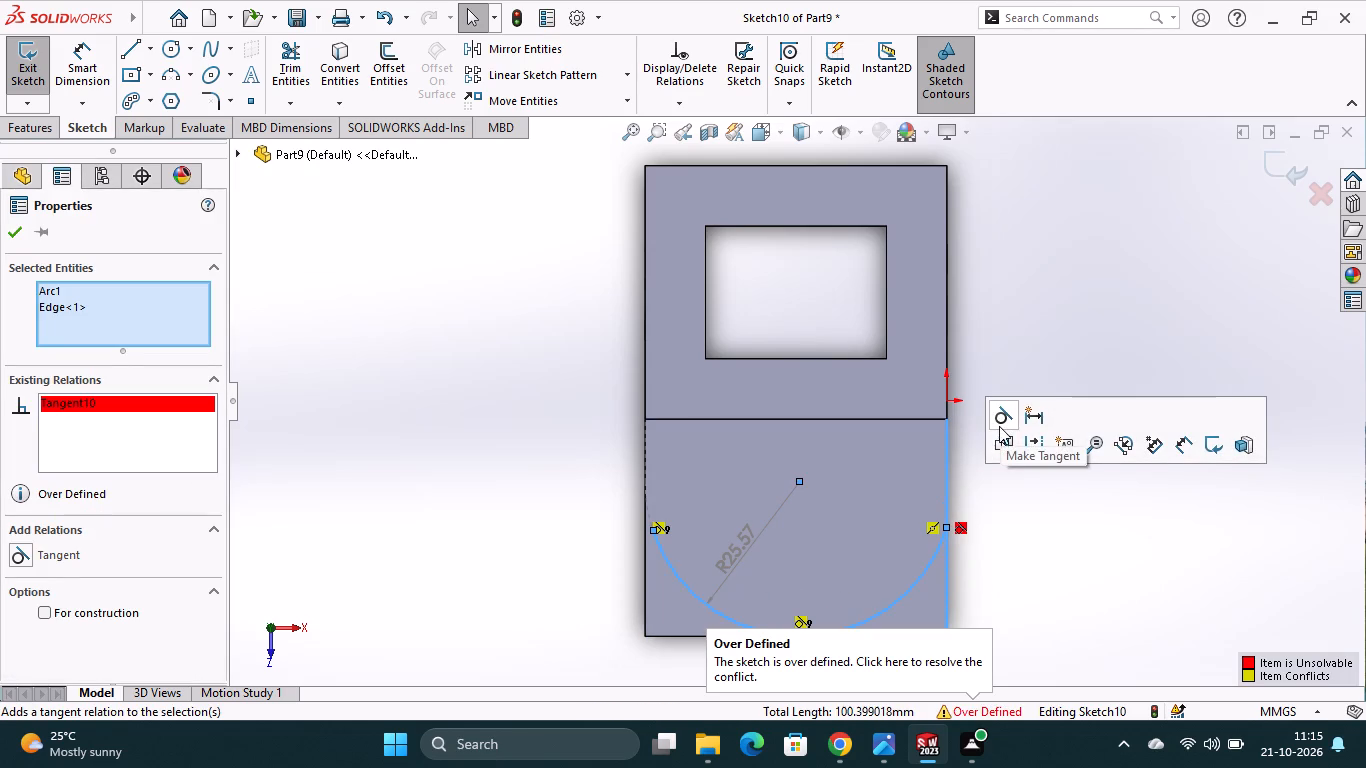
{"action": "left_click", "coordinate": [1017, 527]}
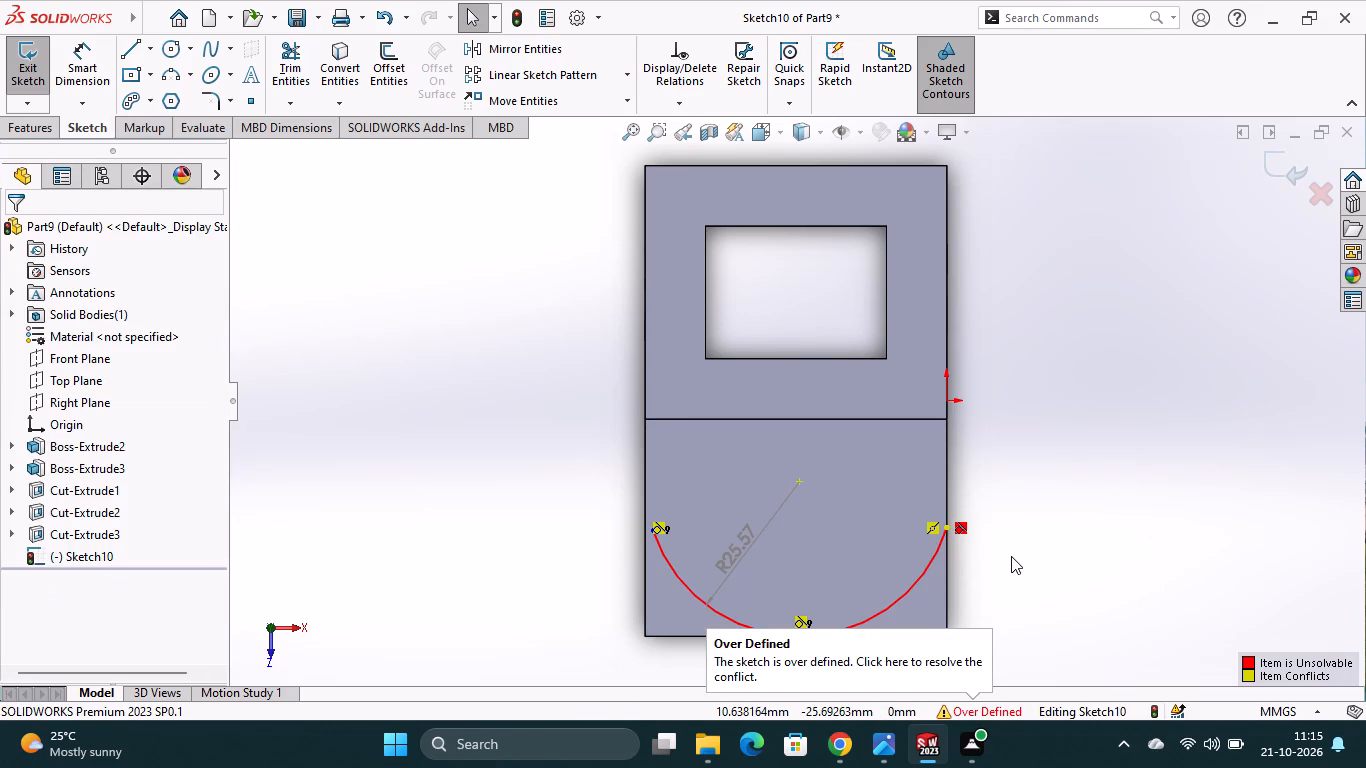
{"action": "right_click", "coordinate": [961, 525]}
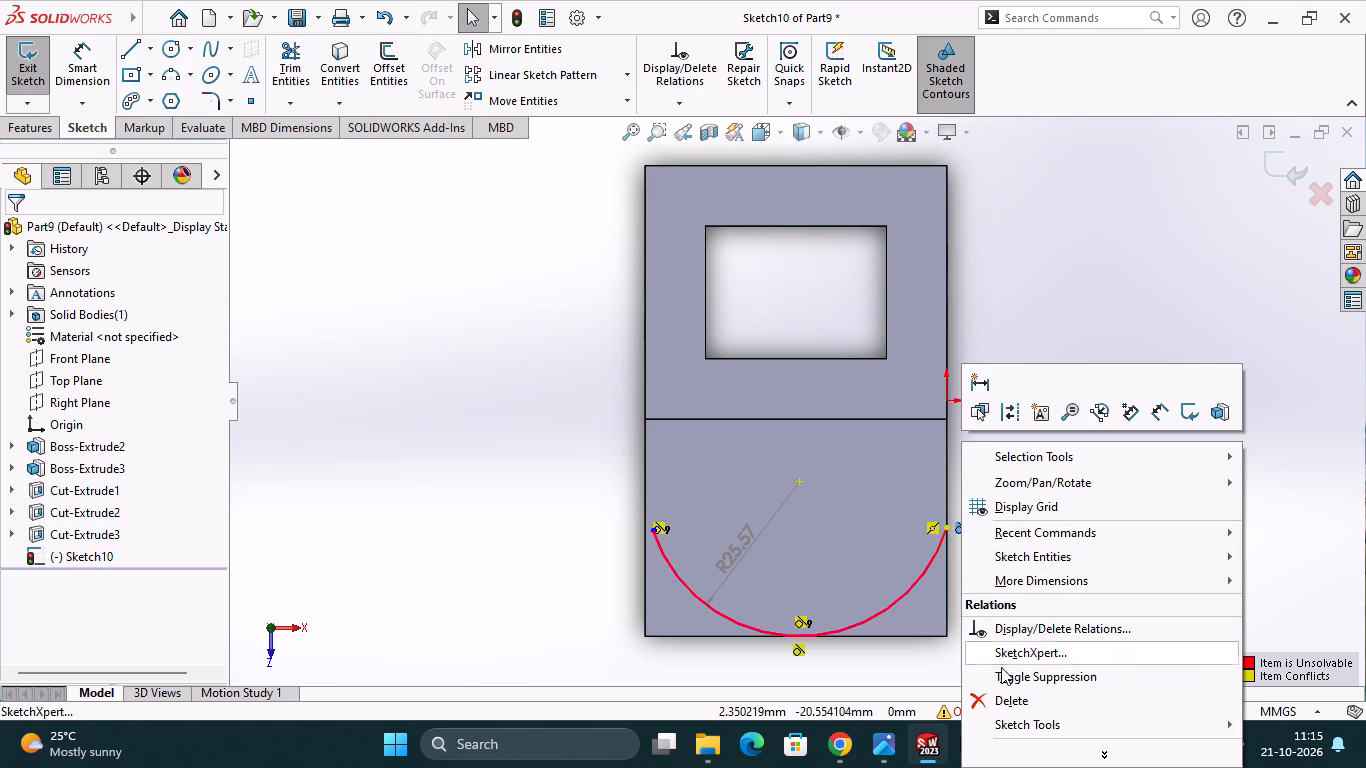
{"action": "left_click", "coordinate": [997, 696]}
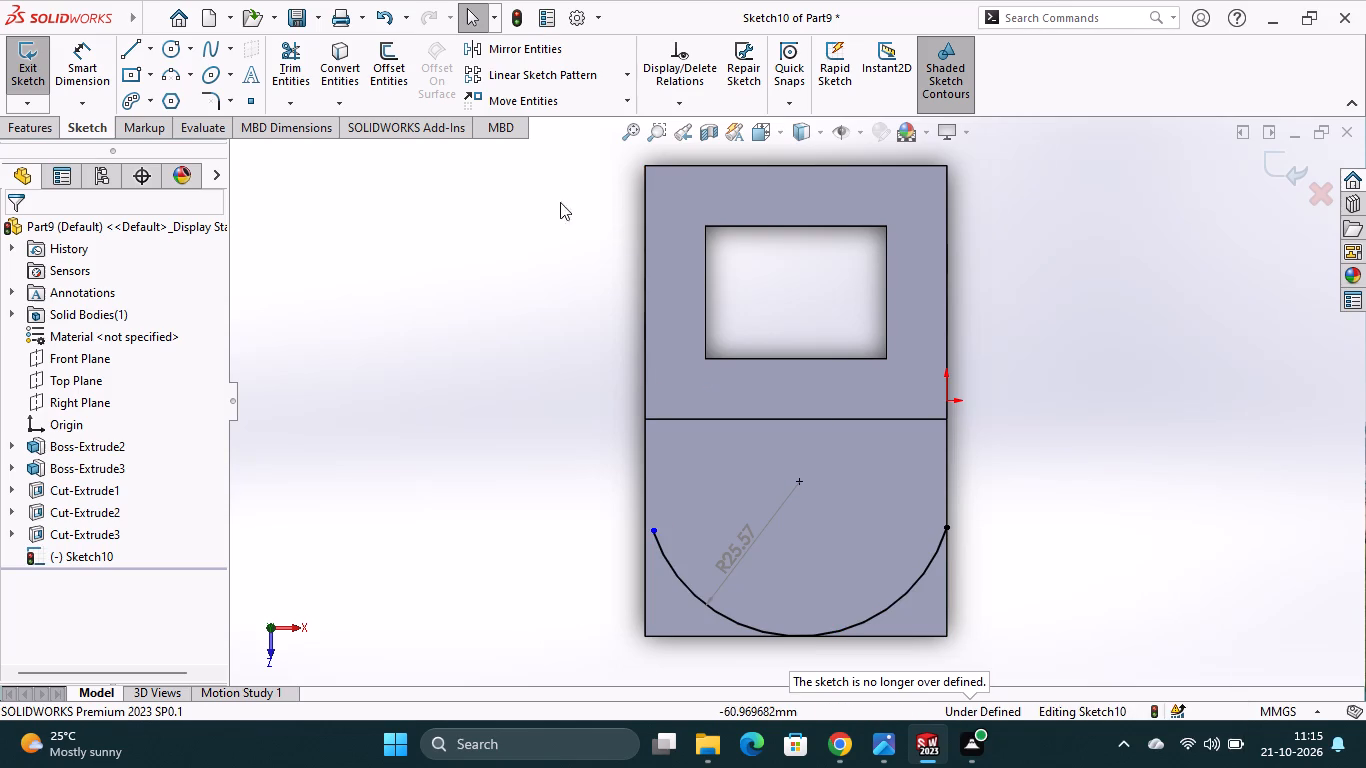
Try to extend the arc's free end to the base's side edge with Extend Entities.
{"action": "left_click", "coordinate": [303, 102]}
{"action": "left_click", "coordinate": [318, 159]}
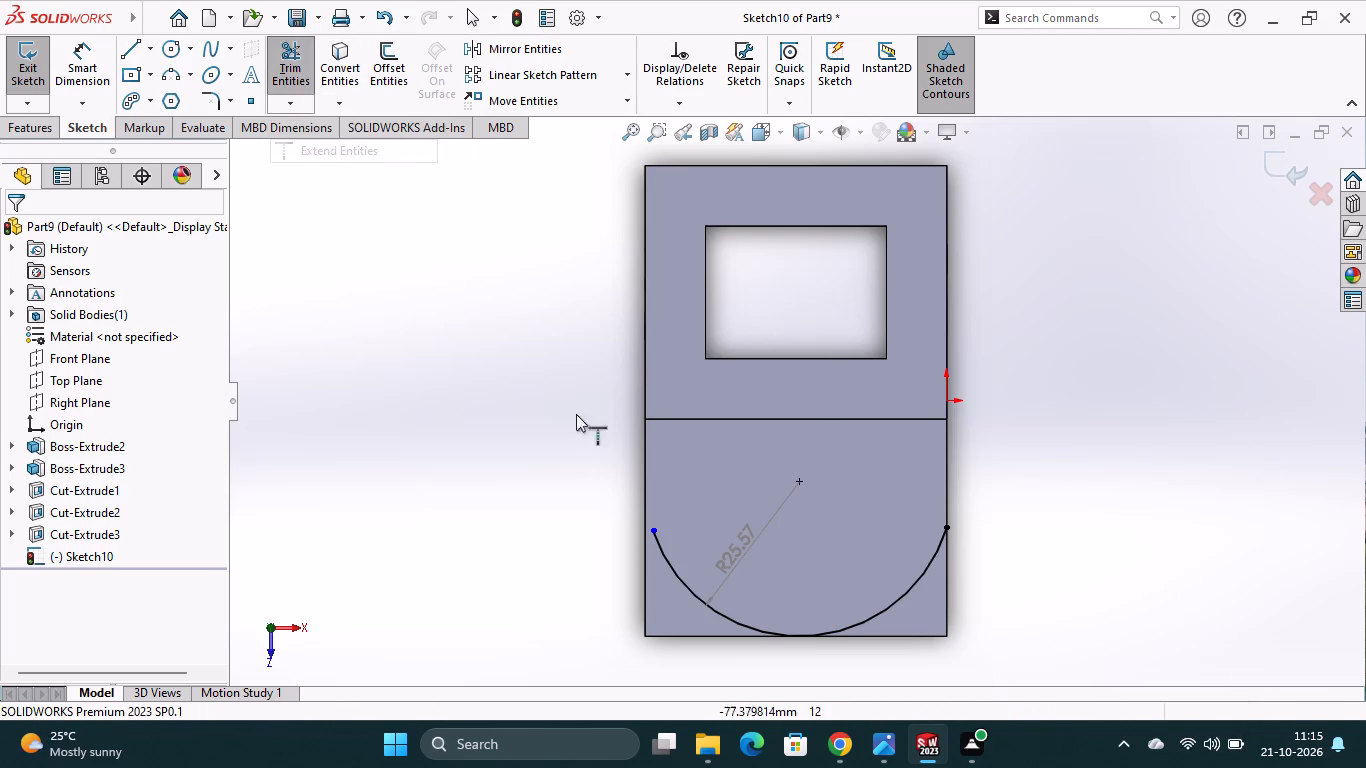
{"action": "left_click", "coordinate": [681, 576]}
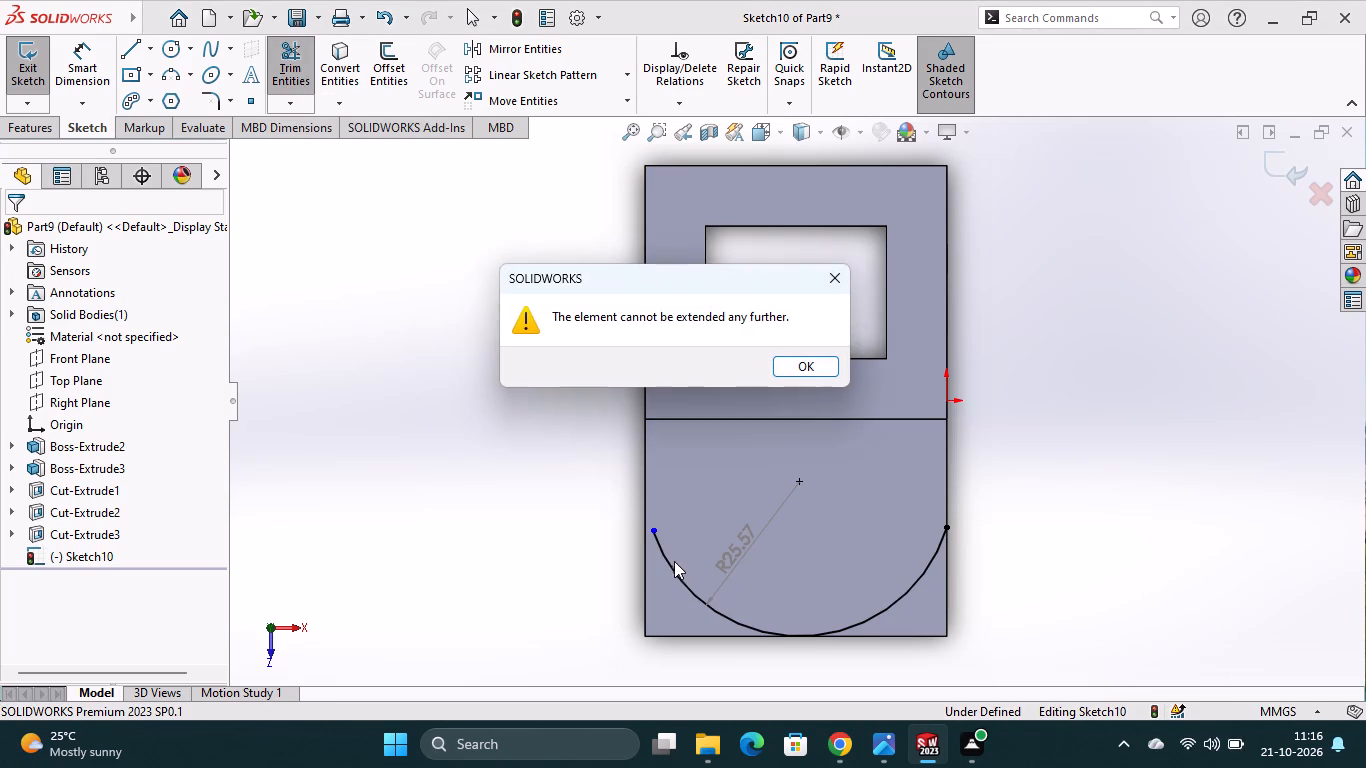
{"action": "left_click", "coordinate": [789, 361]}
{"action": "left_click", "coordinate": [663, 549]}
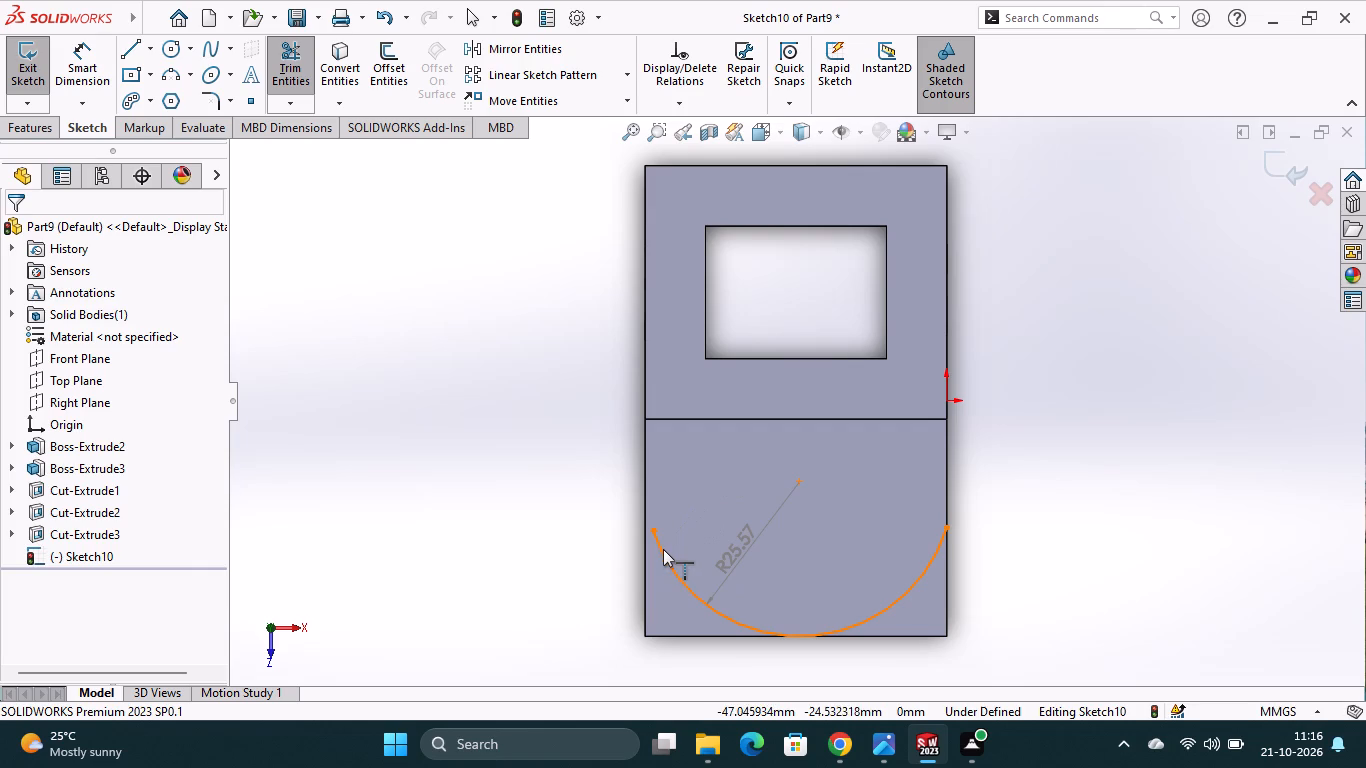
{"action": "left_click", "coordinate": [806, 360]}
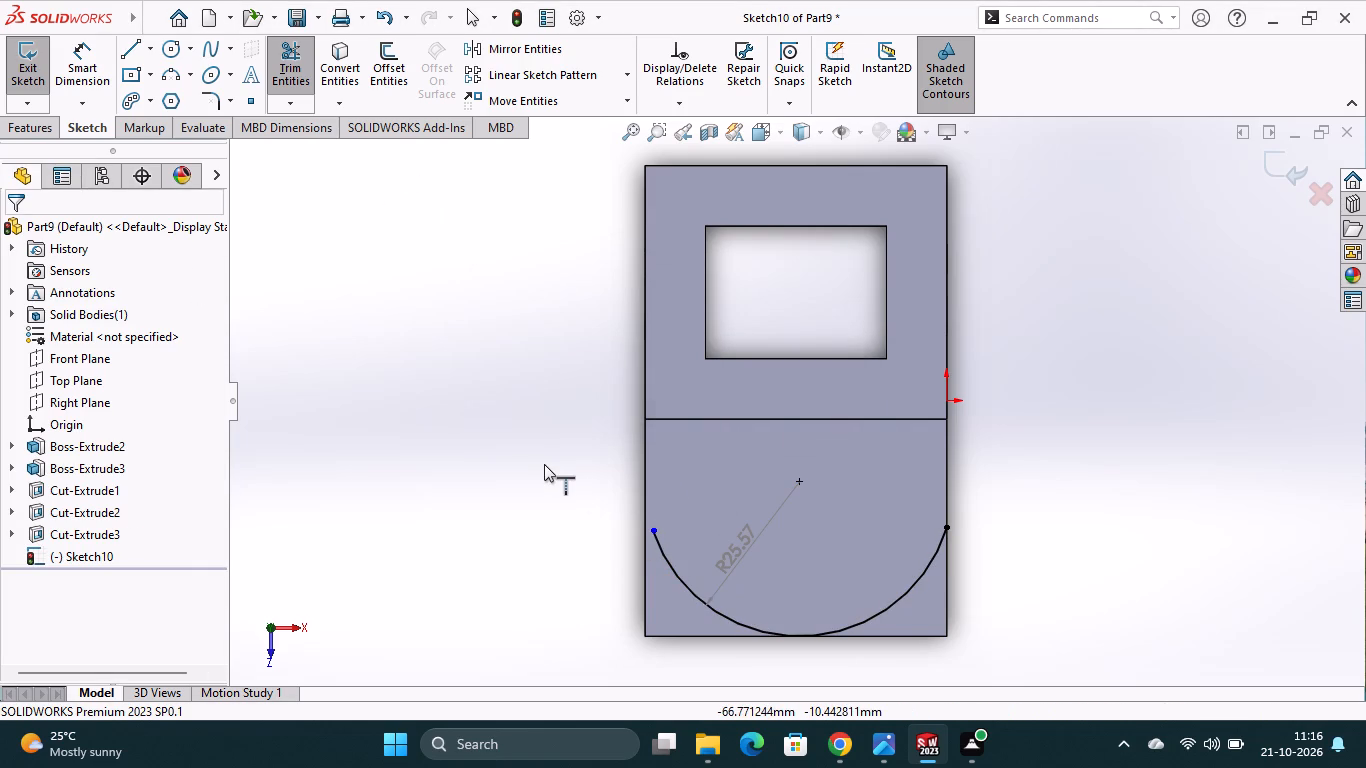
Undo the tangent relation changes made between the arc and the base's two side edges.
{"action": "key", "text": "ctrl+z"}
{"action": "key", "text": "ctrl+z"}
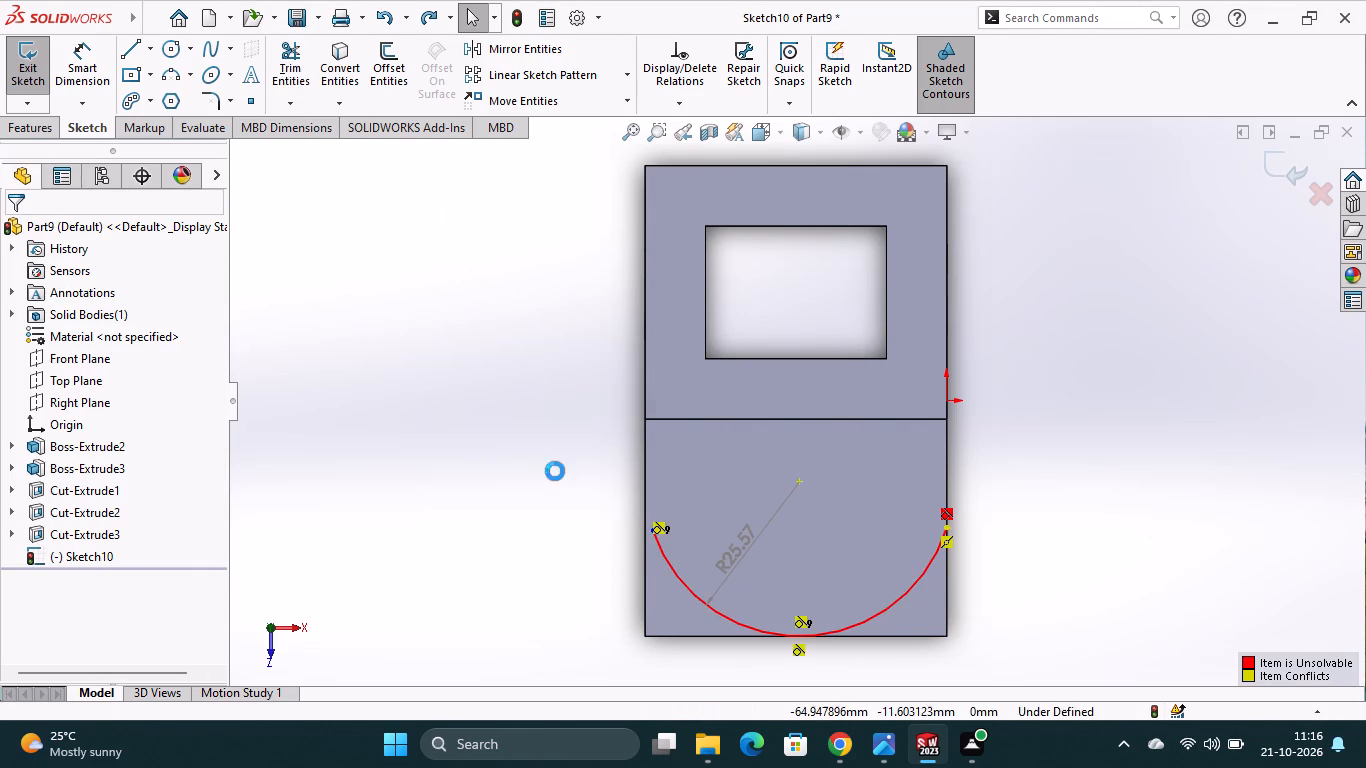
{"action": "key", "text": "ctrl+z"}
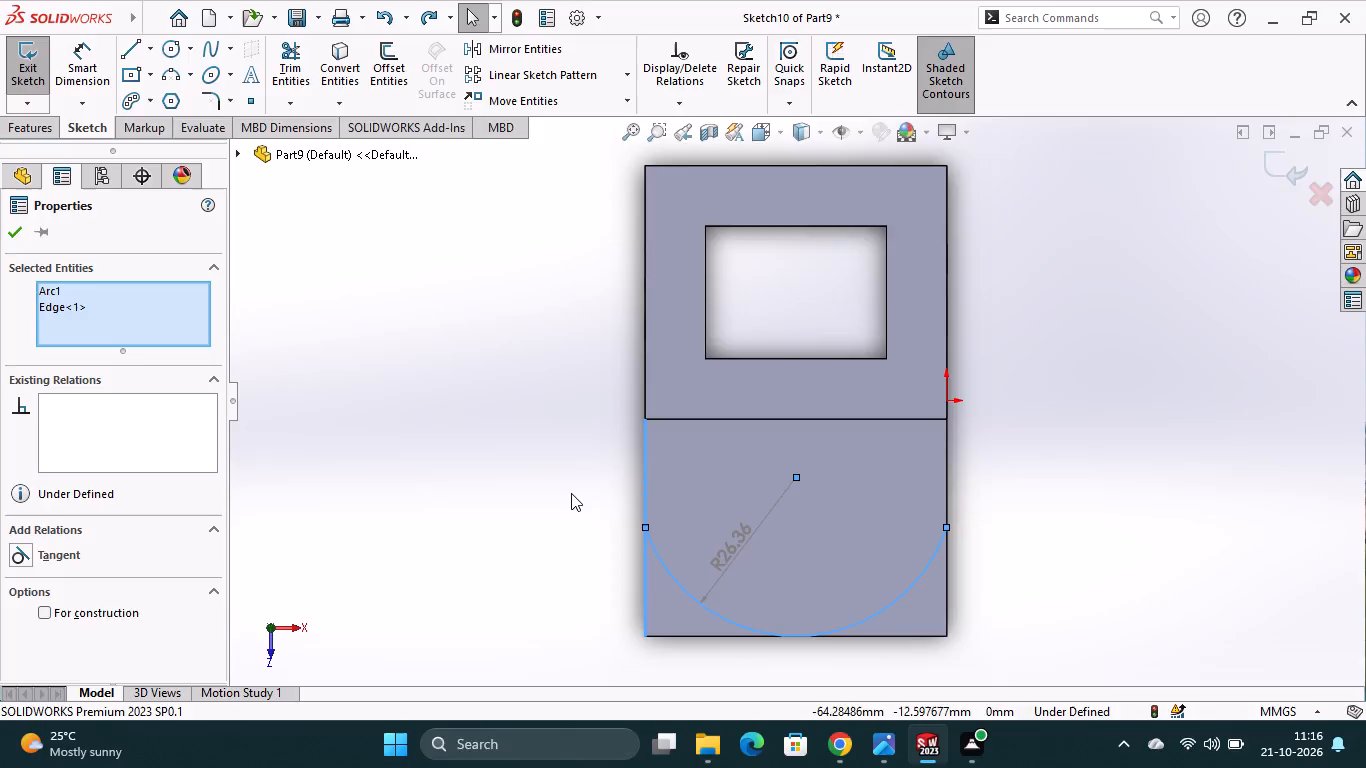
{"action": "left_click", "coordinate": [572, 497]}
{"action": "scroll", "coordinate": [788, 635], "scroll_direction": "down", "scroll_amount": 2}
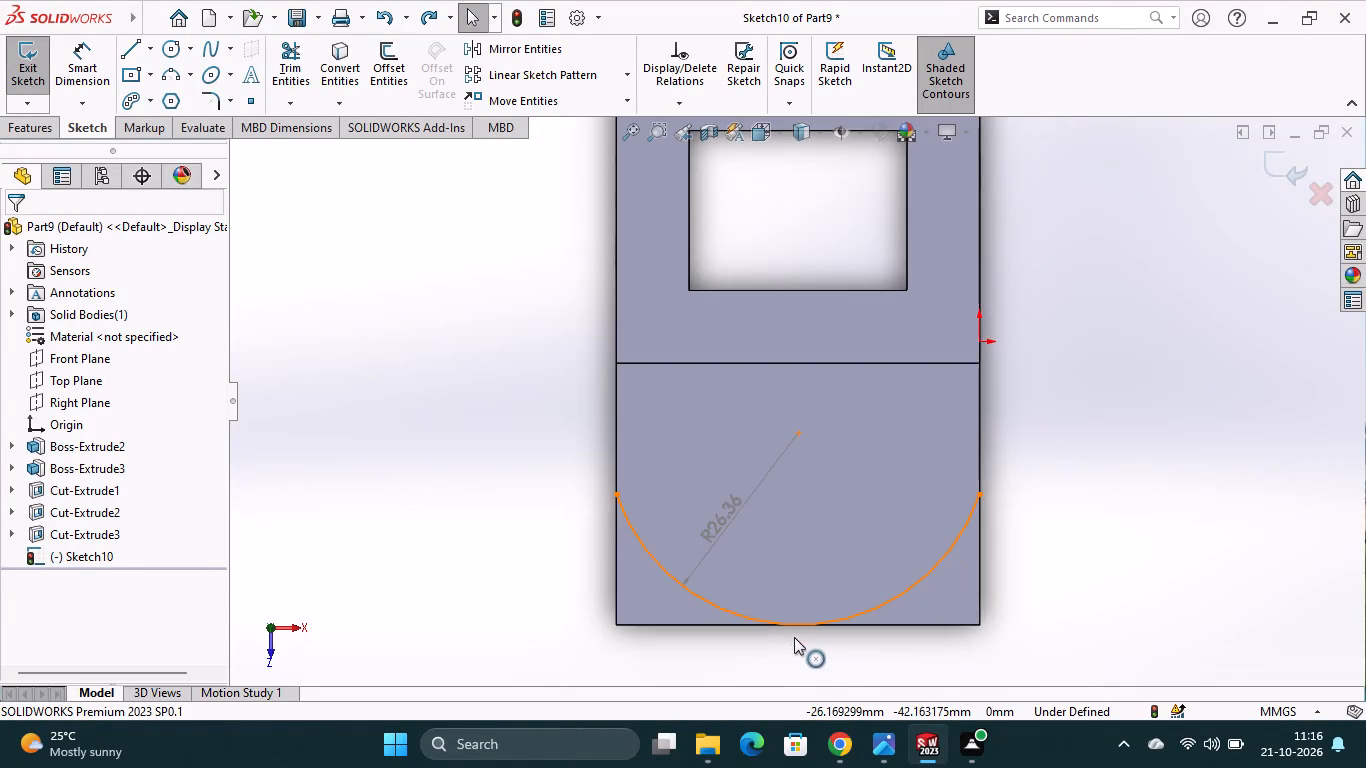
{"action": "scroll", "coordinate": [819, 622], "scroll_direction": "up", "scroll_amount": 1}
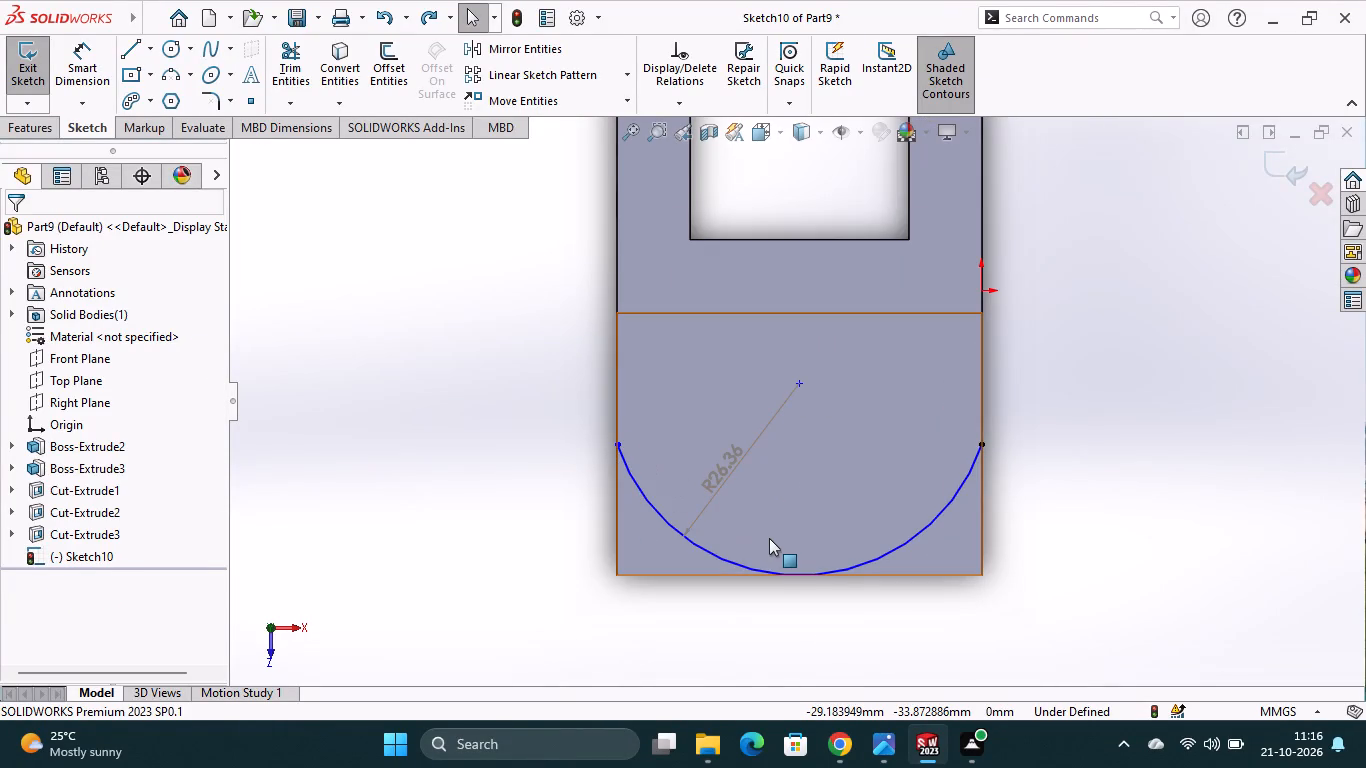
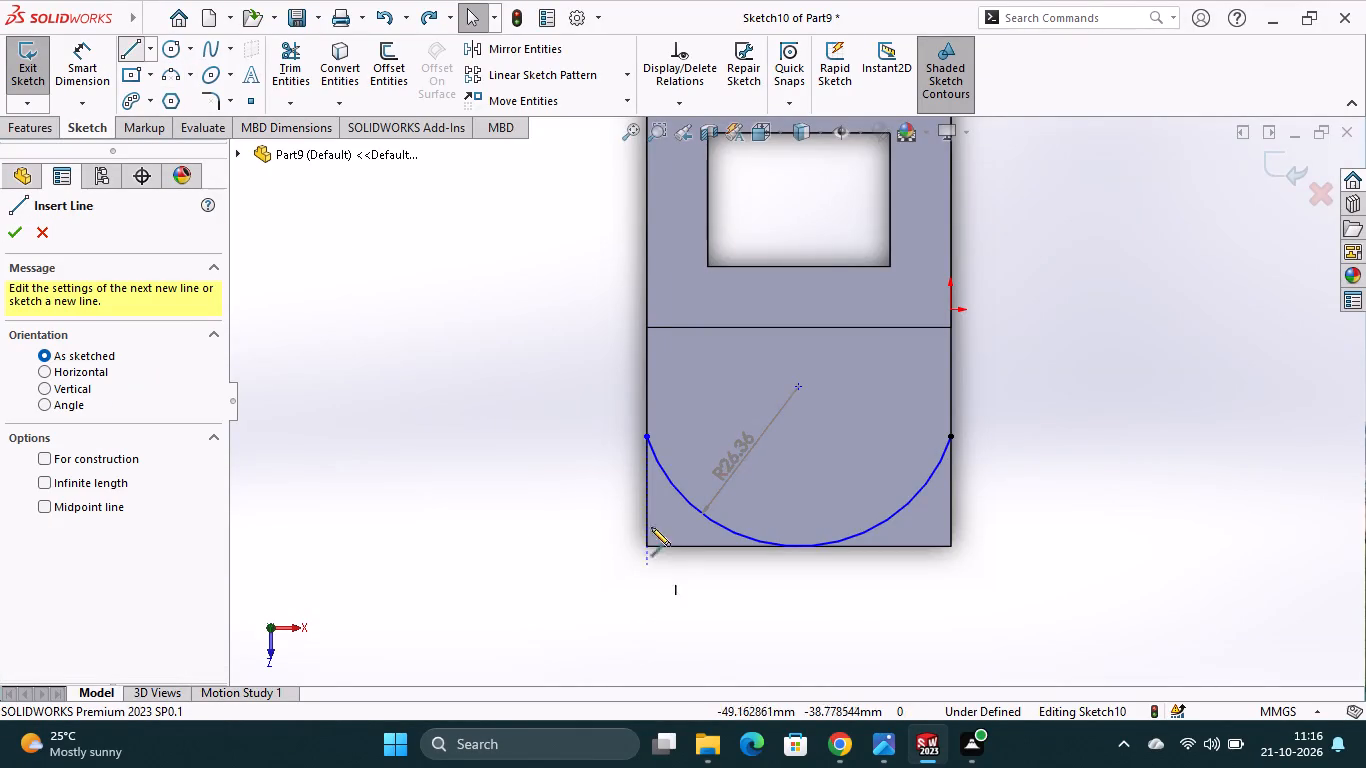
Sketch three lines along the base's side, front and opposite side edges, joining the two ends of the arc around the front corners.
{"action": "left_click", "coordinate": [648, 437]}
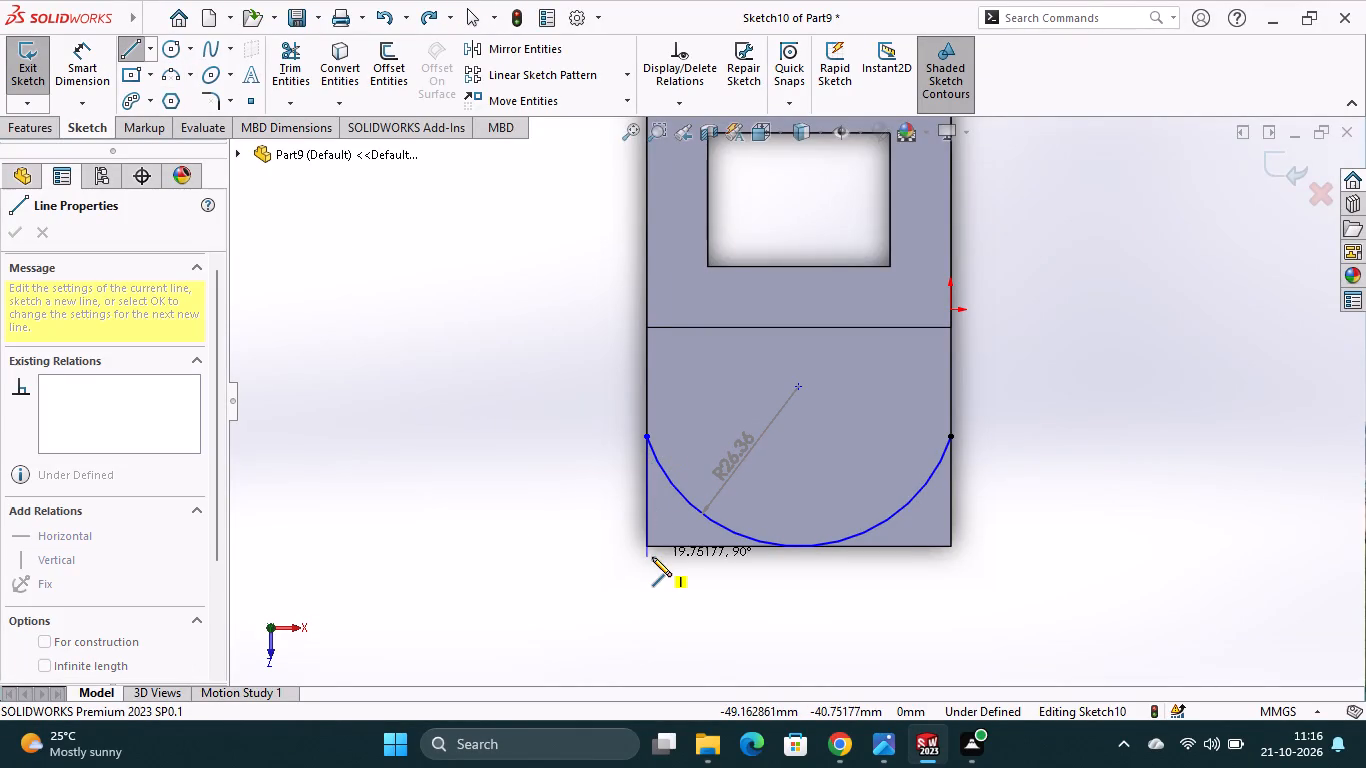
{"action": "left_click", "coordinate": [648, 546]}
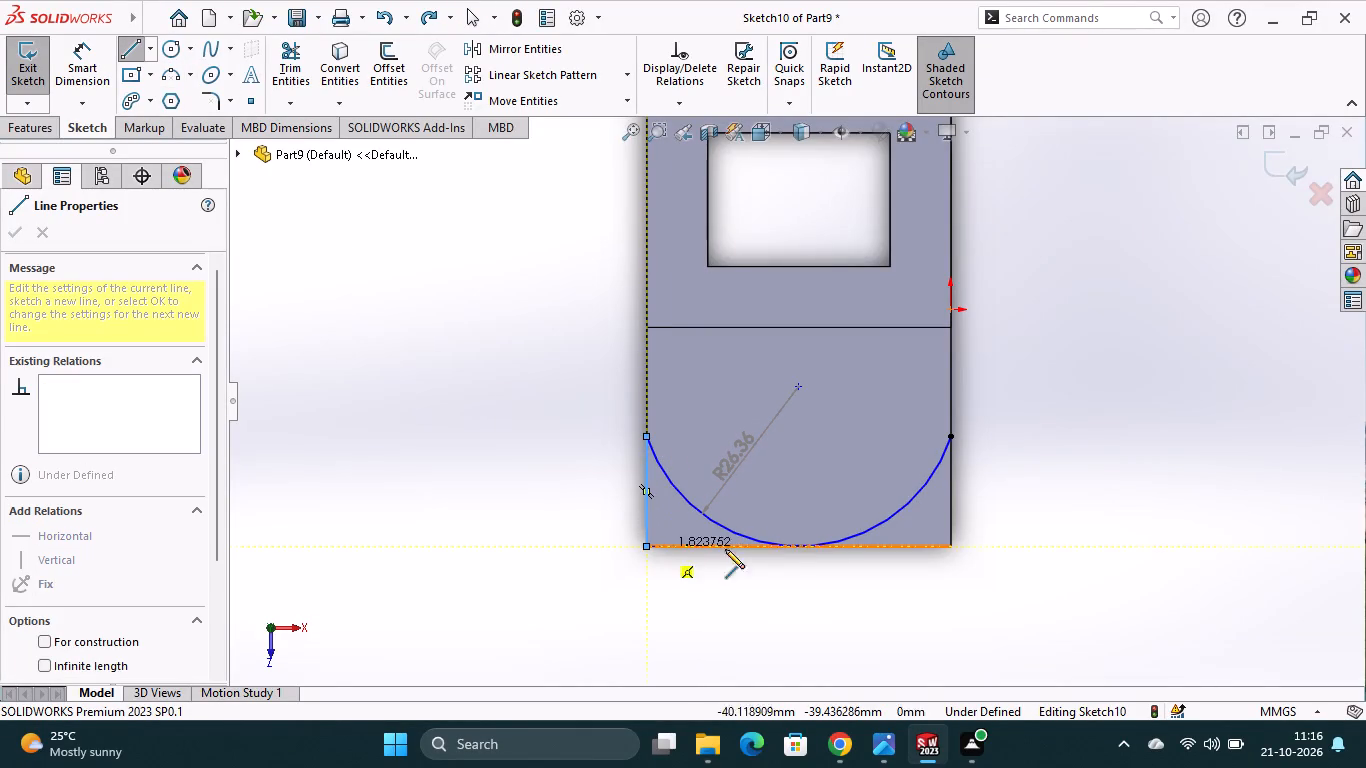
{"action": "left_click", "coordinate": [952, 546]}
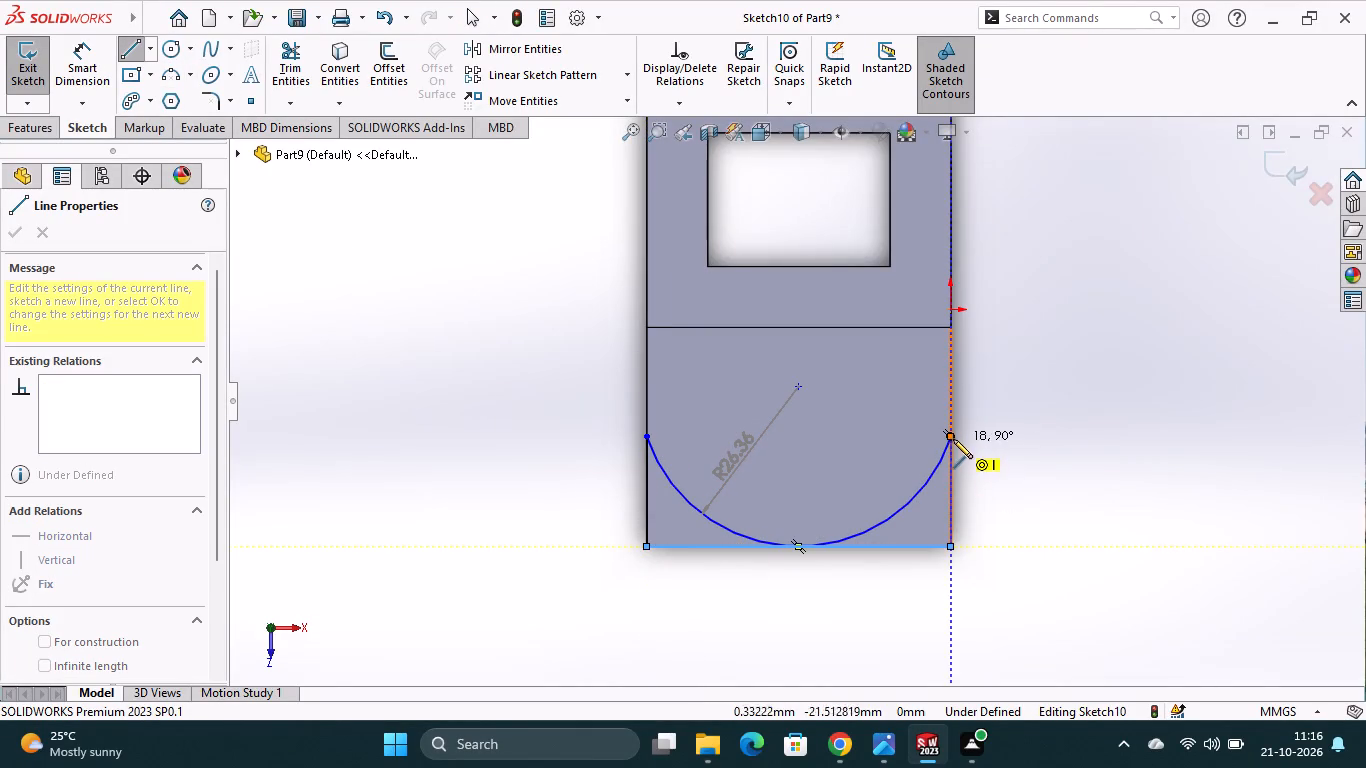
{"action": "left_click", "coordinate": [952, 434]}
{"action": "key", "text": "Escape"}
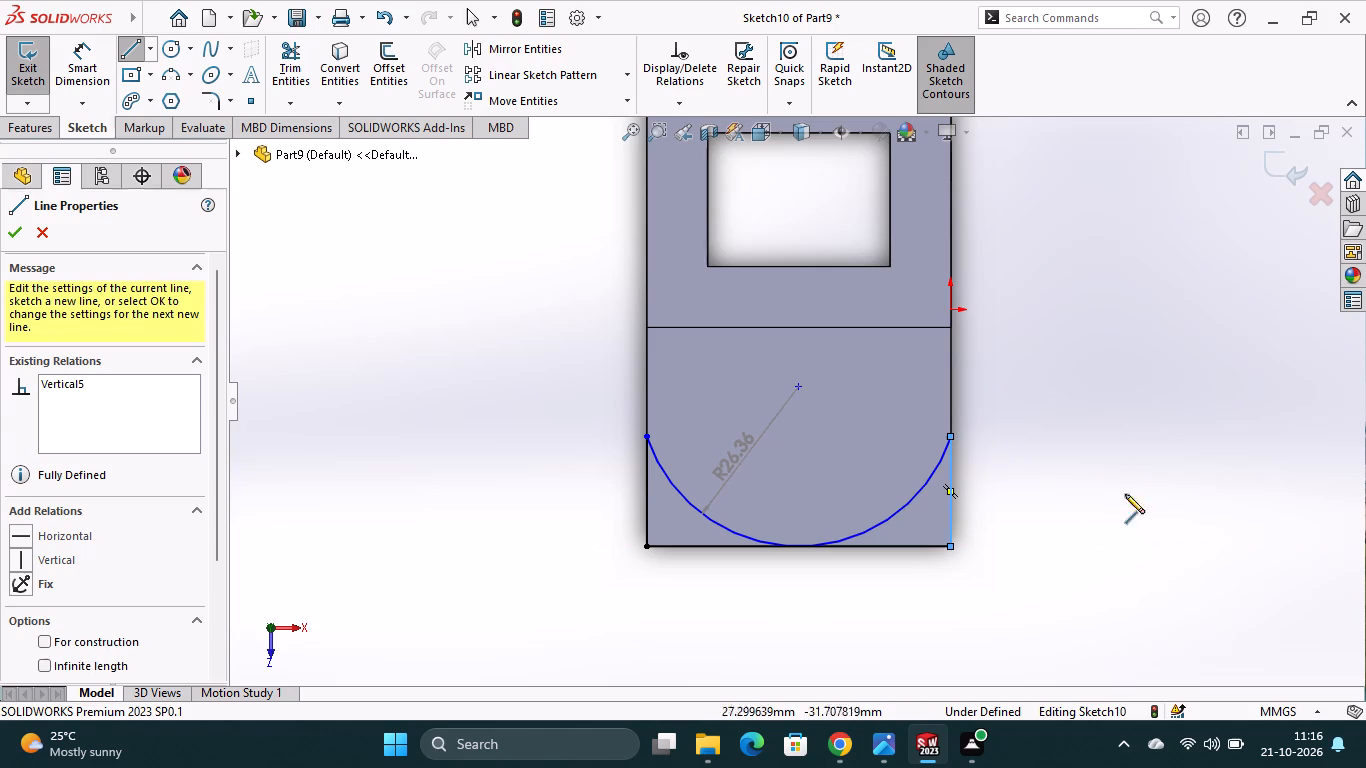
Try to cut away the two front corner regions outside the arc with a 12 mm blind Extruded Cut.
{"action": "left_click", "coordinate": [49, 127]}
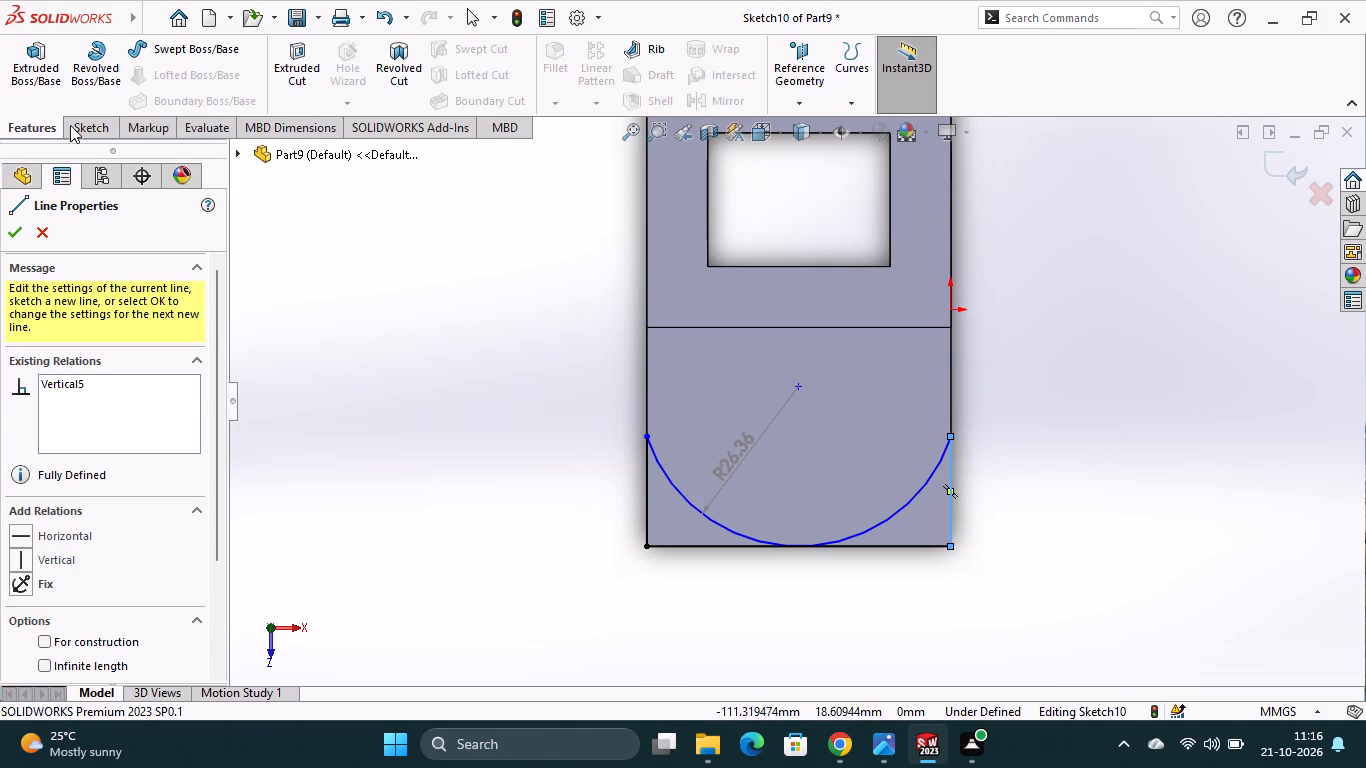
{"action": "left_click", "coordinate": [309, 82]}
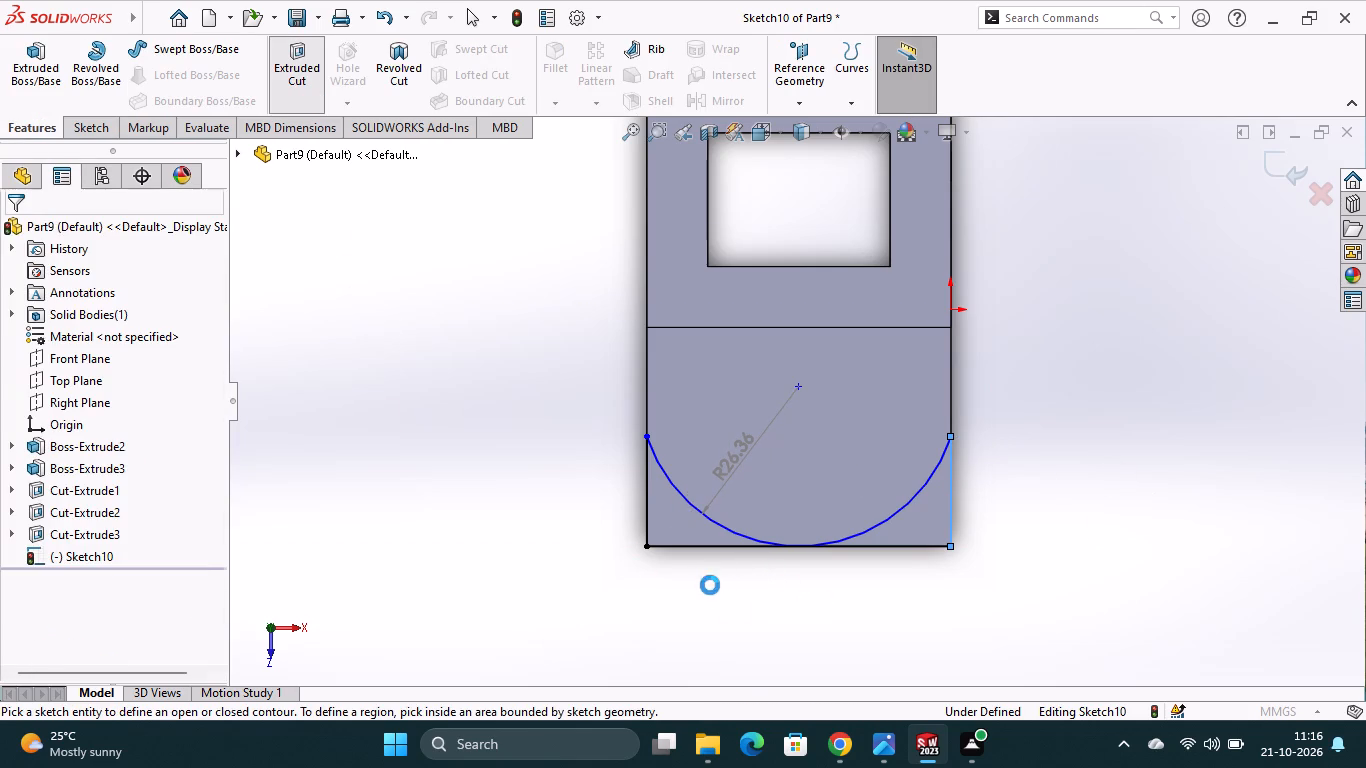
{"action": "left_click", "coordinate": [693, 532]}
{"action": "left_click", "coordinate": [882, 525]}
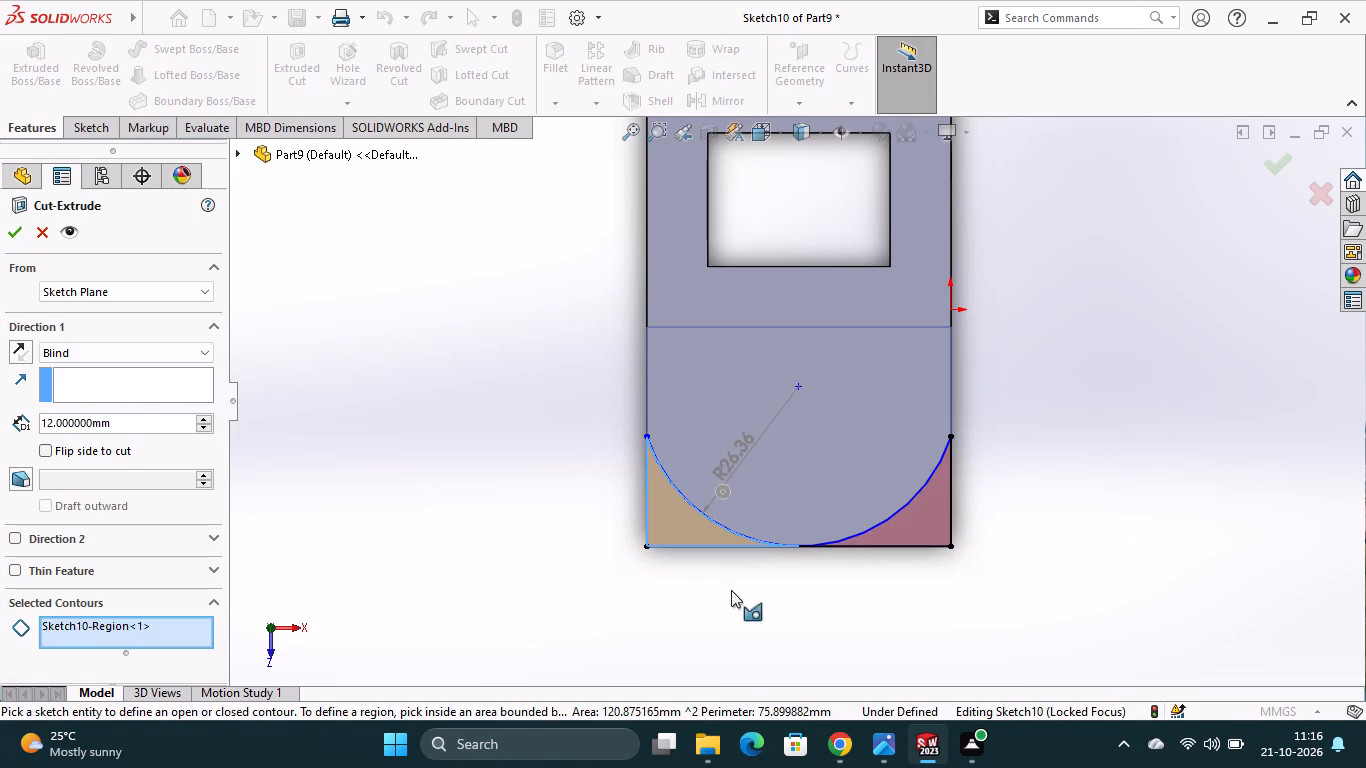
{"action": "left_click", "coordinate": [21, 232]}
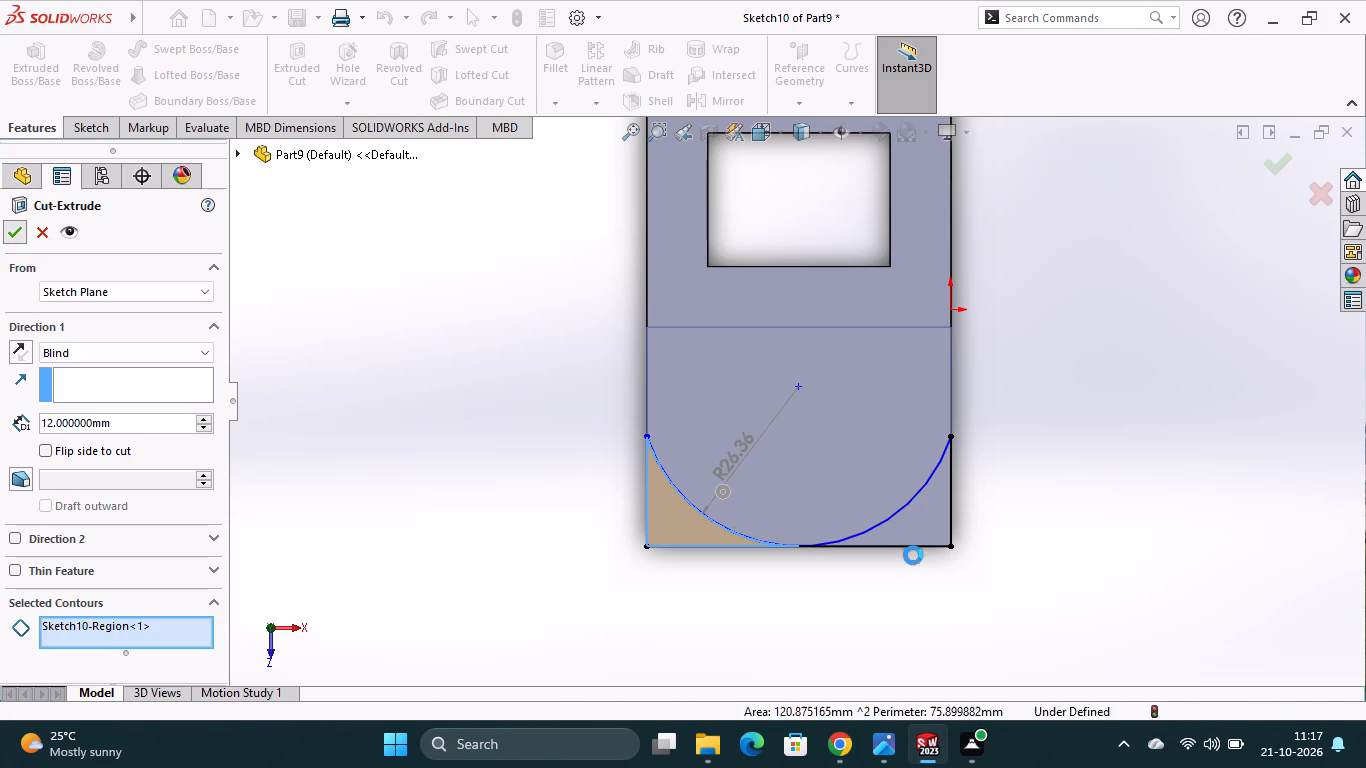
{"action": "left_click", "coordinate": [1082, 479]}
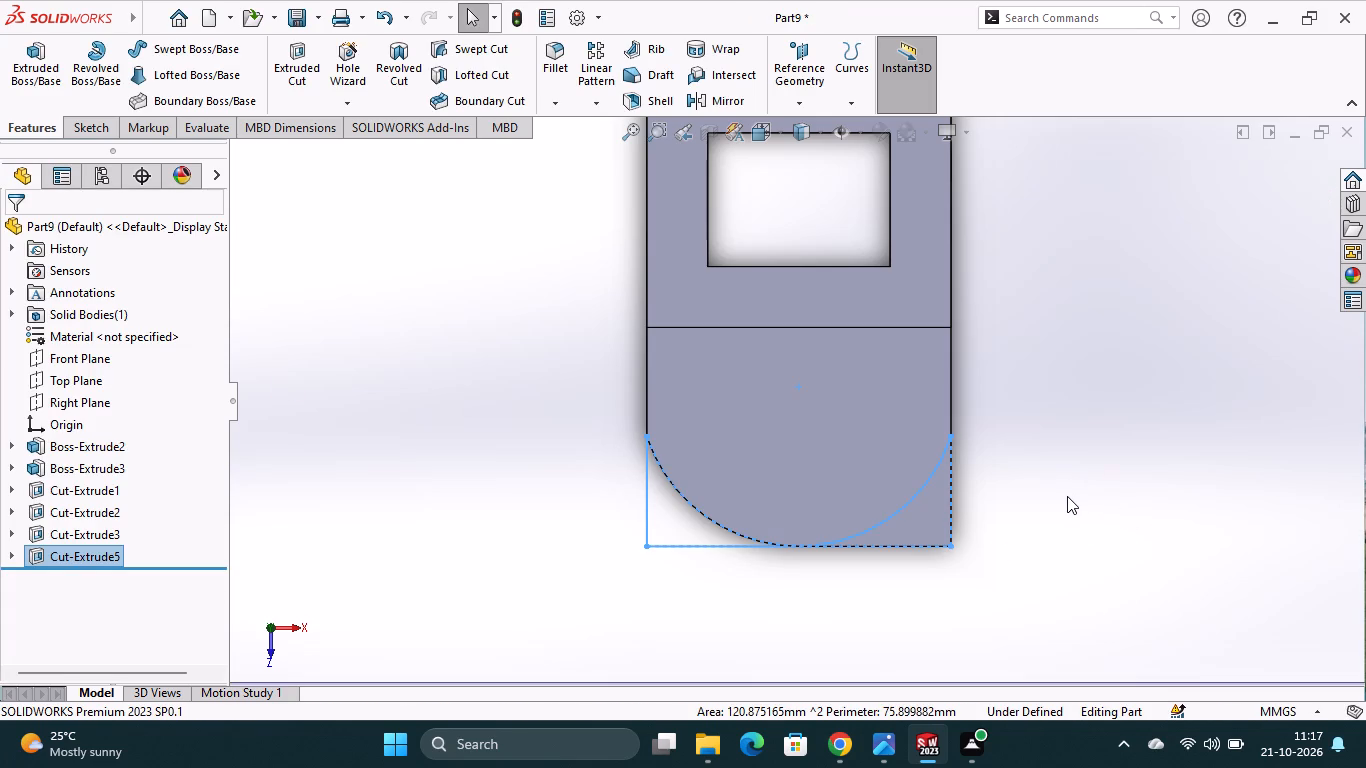
Undo the corner cut, the closing lines and the entire arc sketch on the base's top face.
{"action": "key", "text": "ctrl+z"}
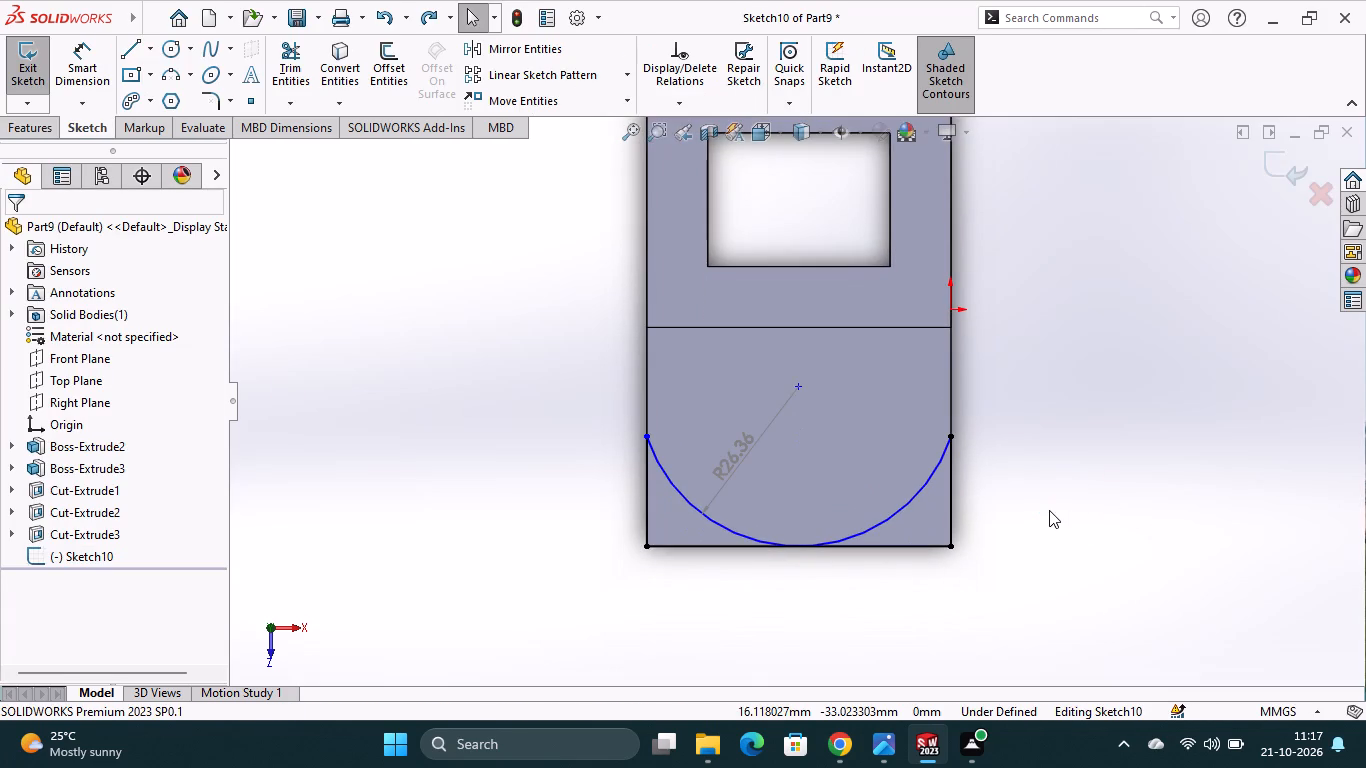
{"action": "key", "text": "ctrl+z"}
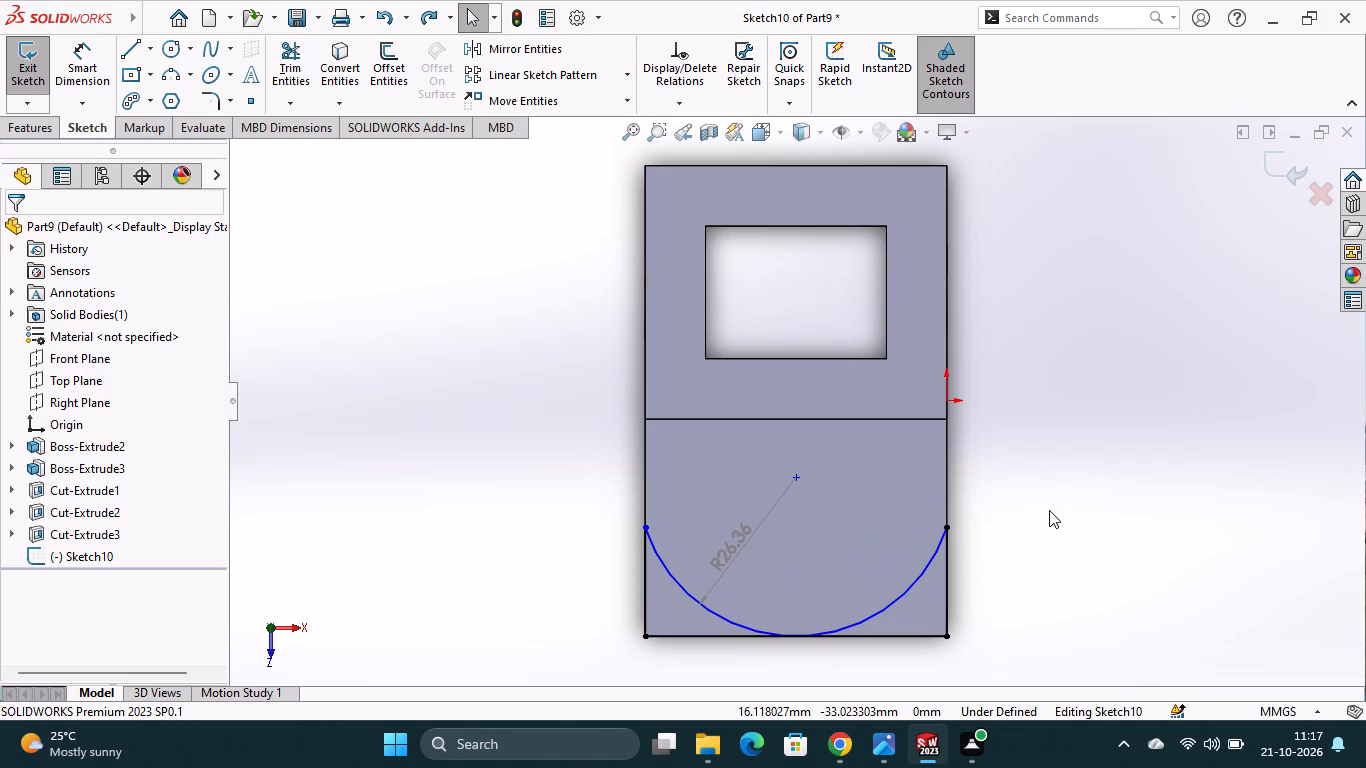
{"action": "key", "text": "ctrl+z"}
{"action": "key", "text": "ctrl+z"}
{"action": "key", "text": "ctrl+z"}
{"action": "key", "text": "ctrl+z"}
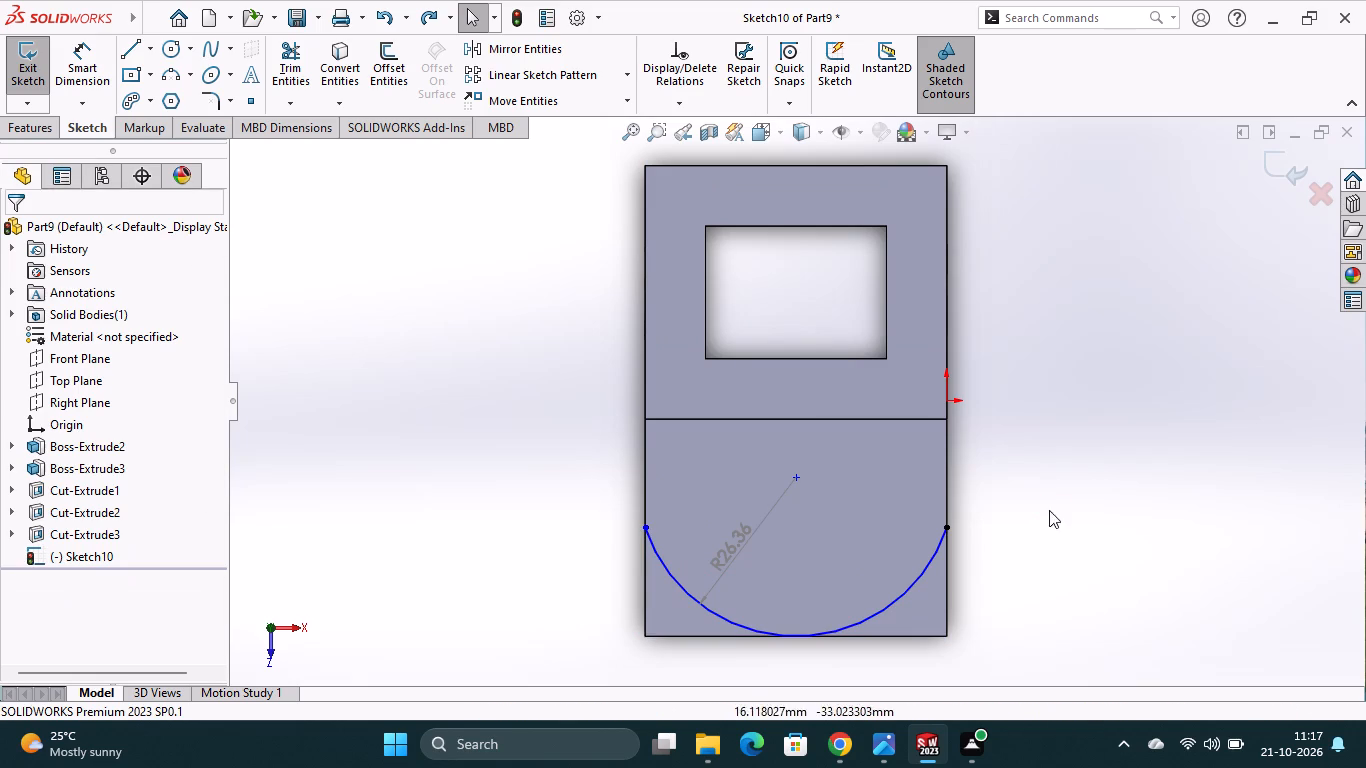
{"action": "key", "text": "ctrl+z"}
{"action": "key", "text": "ctrl+z"}
{"action": "key", "text": "ctrl+z"}
{"action": "key", "text": "ctrl+z"}
{"action": "key", "text": "ctrl+z"}
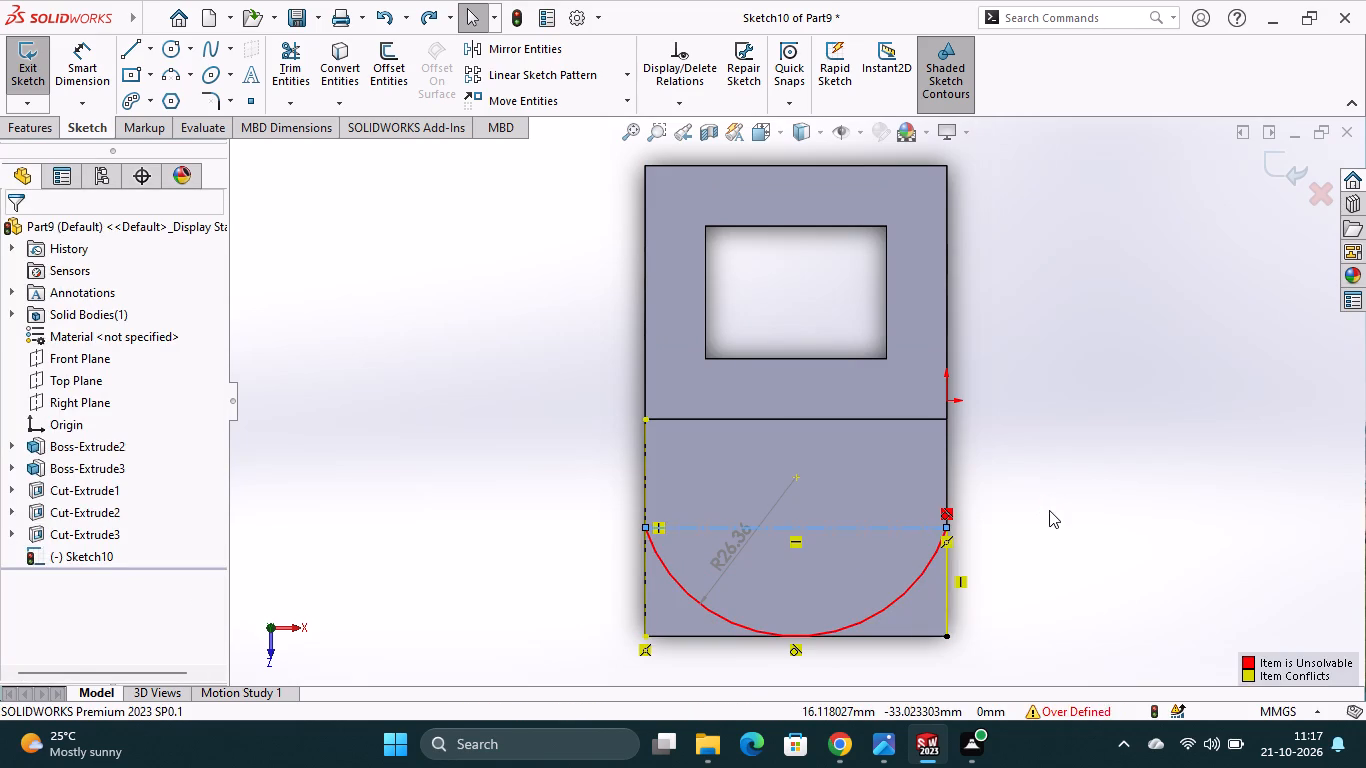
{"action": "key", "text": "ctrl+z"}
{"action": "key", "text": "ctrl+z"}
{"action": "key", "text": "ctrl+z"}
{"action": "key", "text": "ctrl+z"}
{"action": "key", "text": "ctrl+z"}
{"action": "key", "text": "ctrl+z"}
{"action": "key", "text": "ctrl+z"}
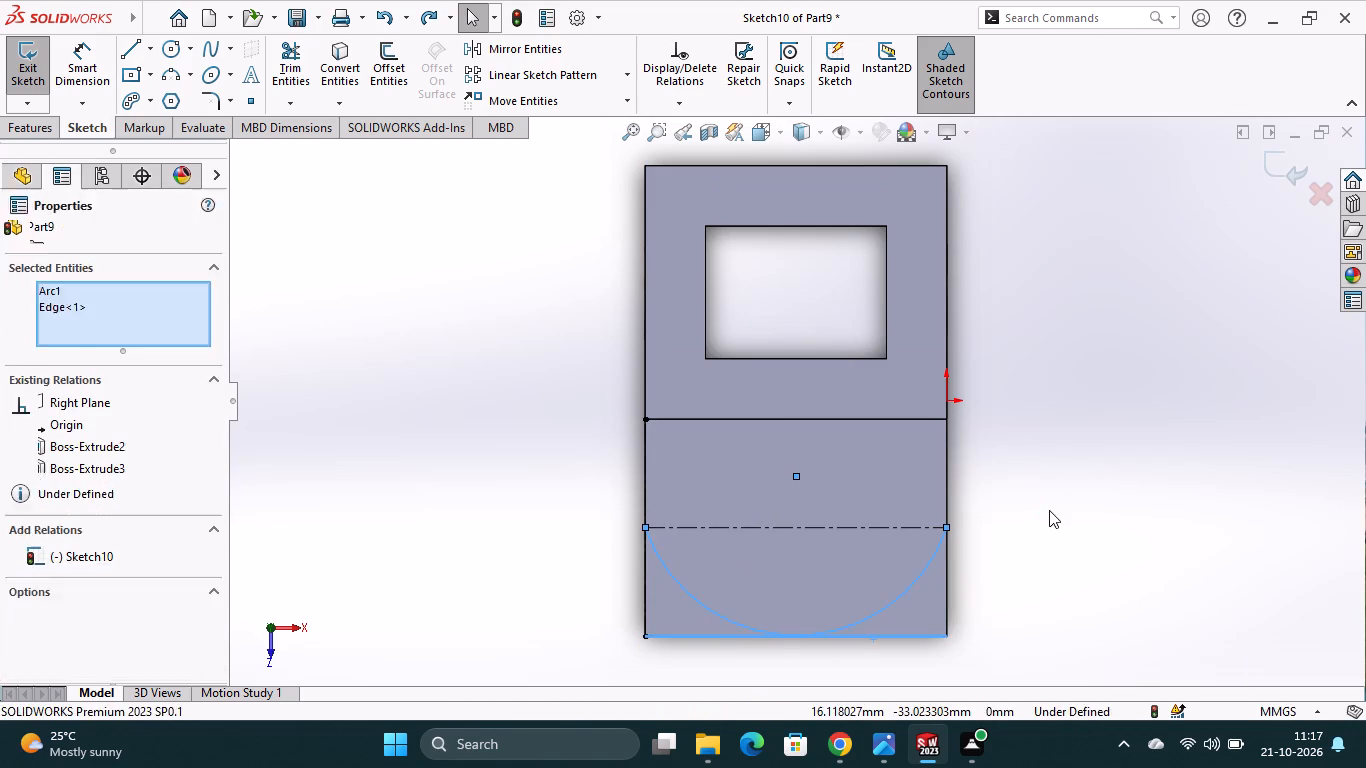
{"action": "key", "text": "ctrl+z"}
{"action": "key", "text": "ctrl+z"}
{"action": "key", "text": "ctrl+z"}
{"action": "key", "text": "ctrl+z"}
{"action": "key", "text": "ctrl+z"}
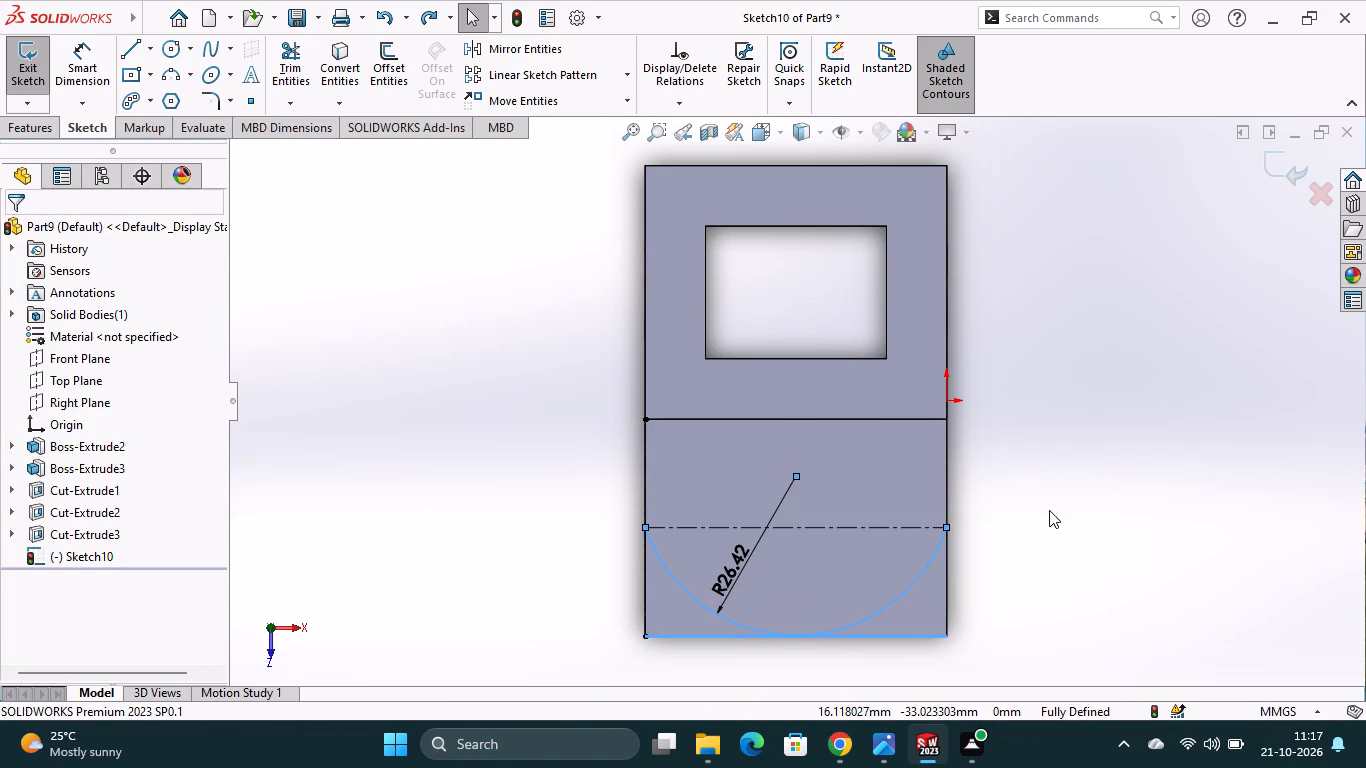
{"action": "key", "text": "ctrl+z"}
{"action": "key", "text": "ctrl+z"}
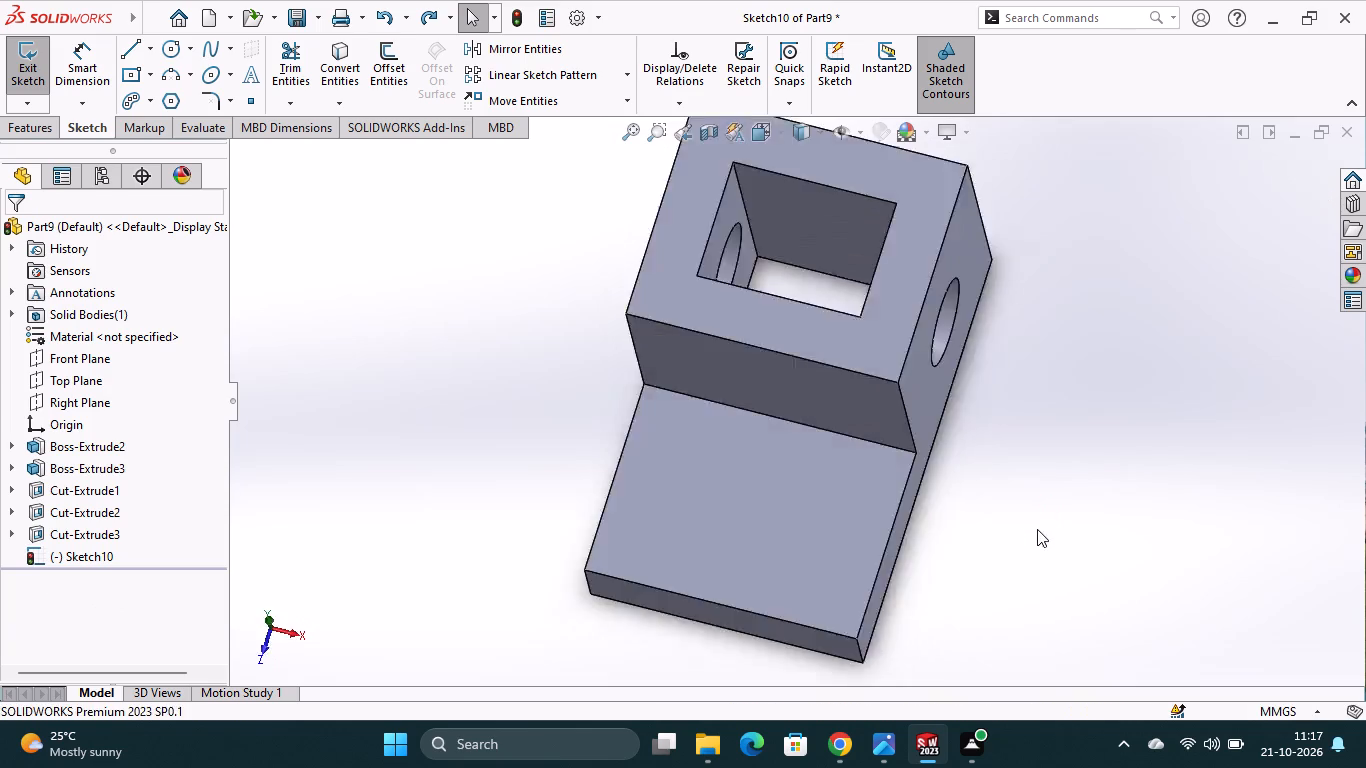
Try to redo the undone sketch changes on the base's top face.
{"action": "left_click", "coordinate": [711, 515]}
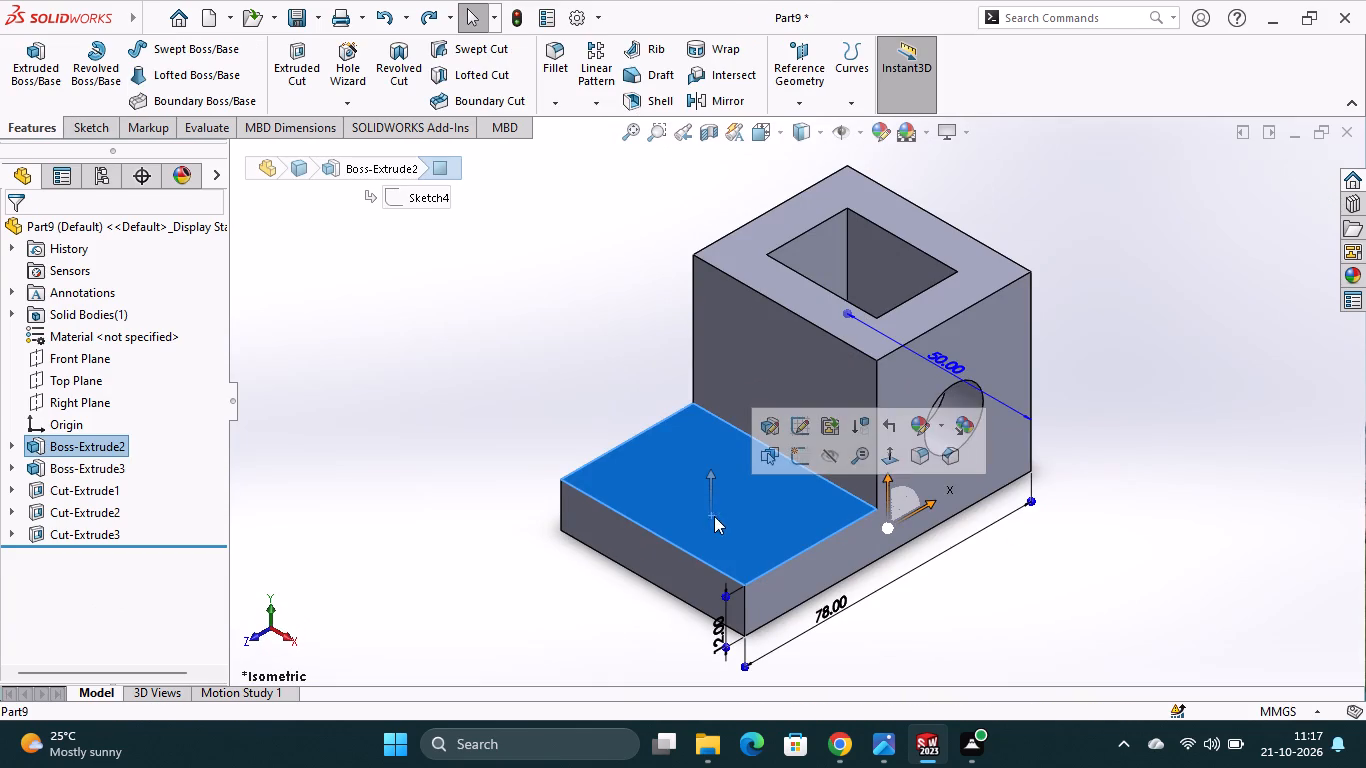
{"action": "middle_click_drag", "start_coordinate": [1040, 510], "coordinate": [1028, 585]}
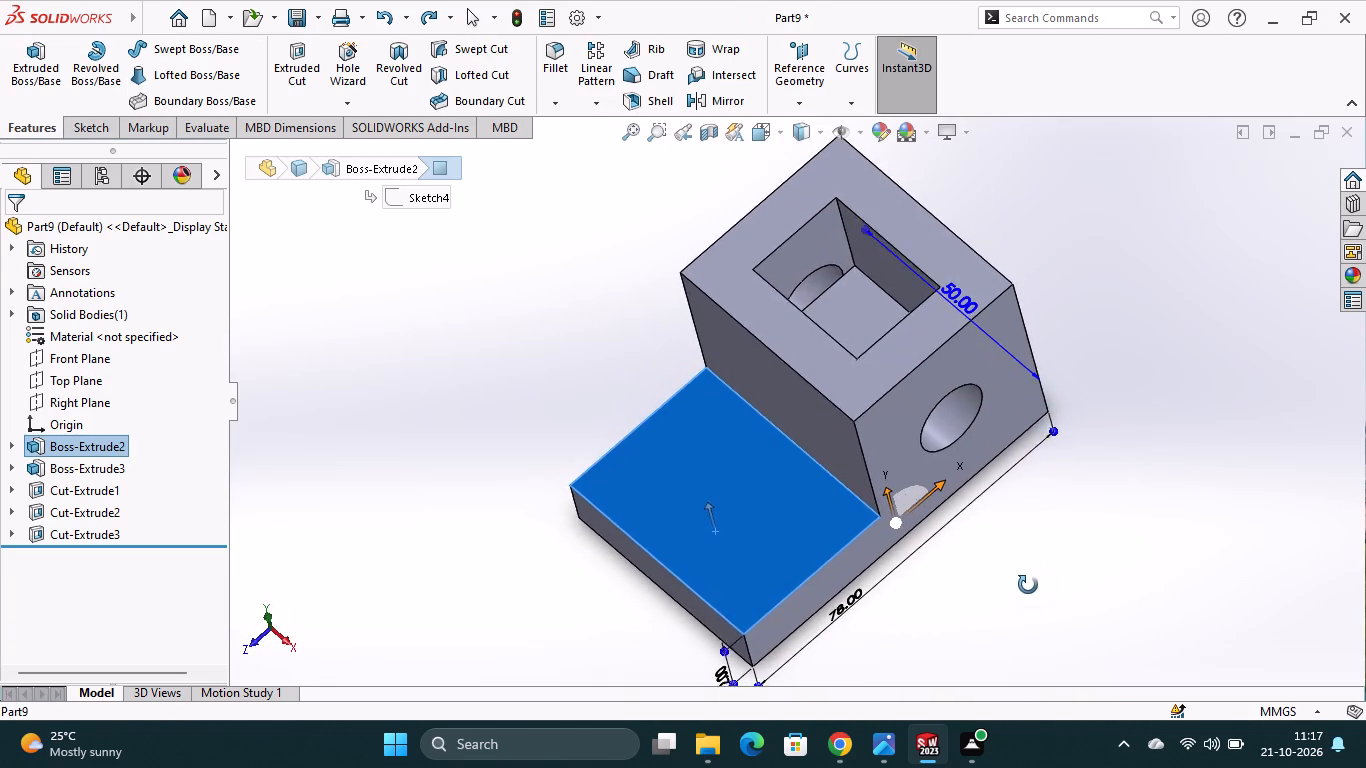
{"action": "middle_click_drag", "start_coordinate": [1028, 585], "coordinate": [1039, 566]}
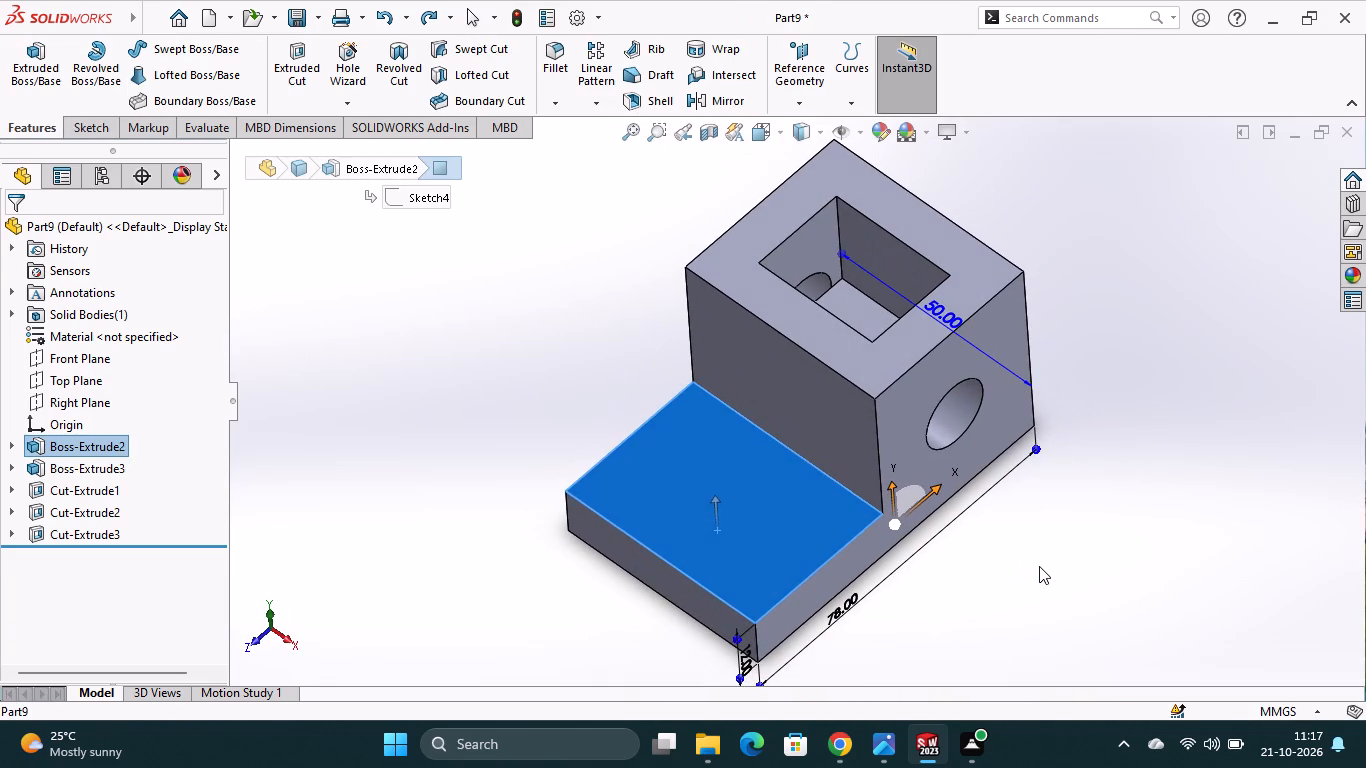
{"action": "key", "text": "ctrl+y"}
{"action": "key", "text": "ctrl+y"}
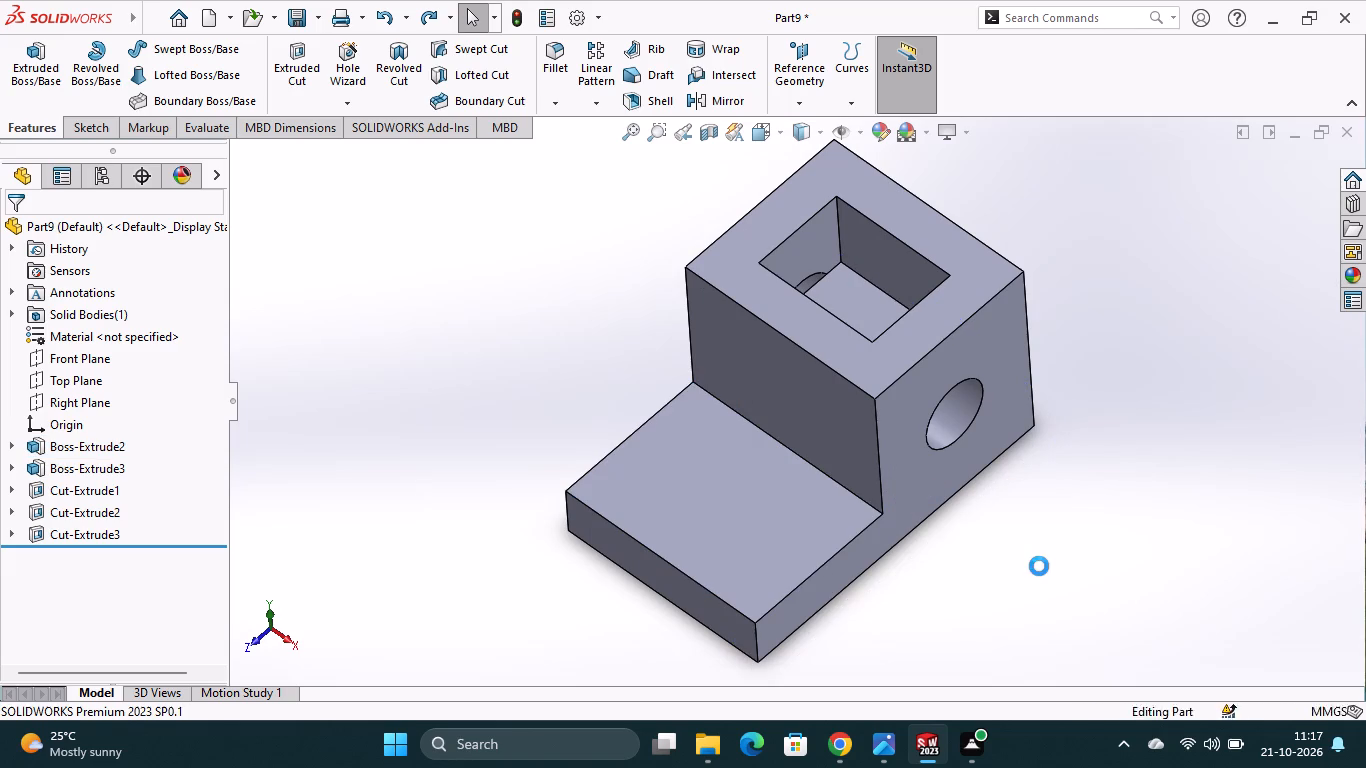
Start a sketch on the base's top face and draw a 36 mm centerline from the block edge's midpoint to the front edge's midpoint.
{"action": "left_click", "coordinate": [785, 535]}
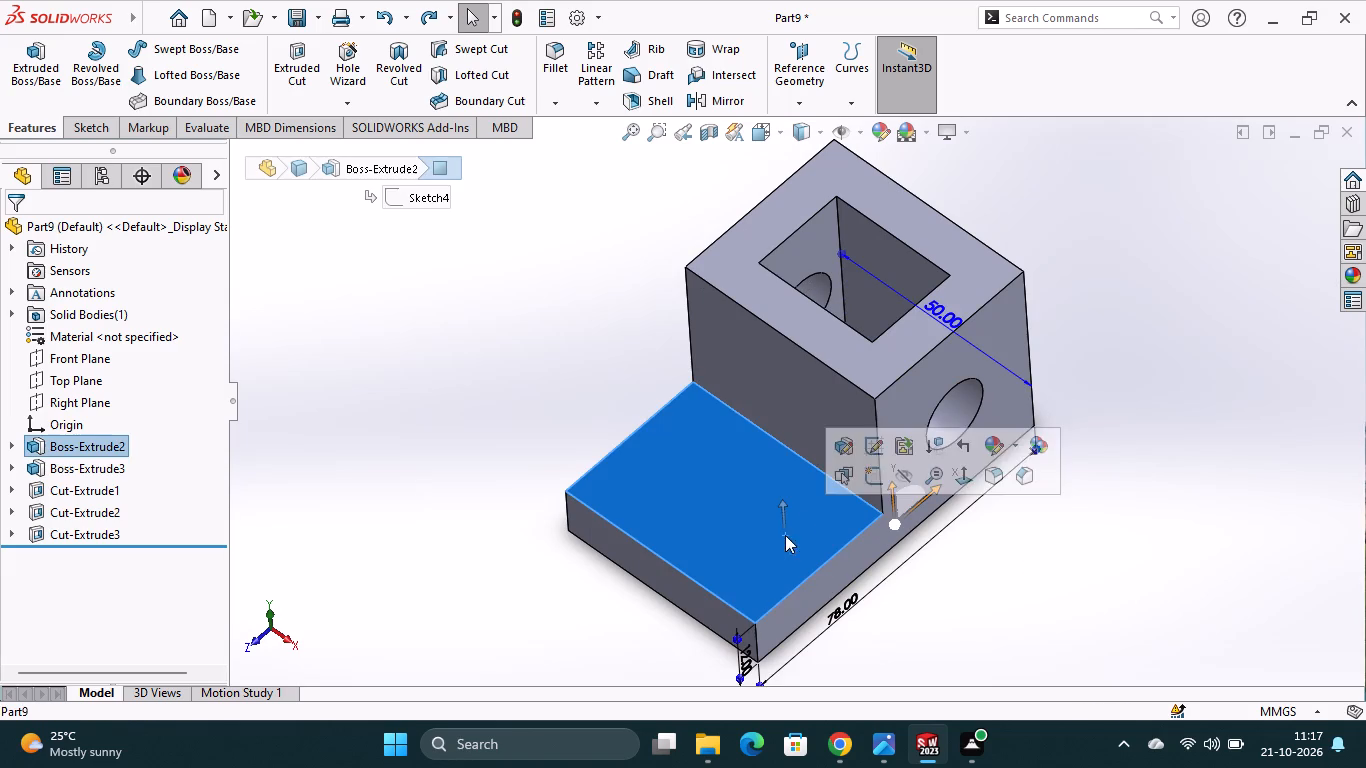
{"action": "left_click", "coordinate": [876, 471]}
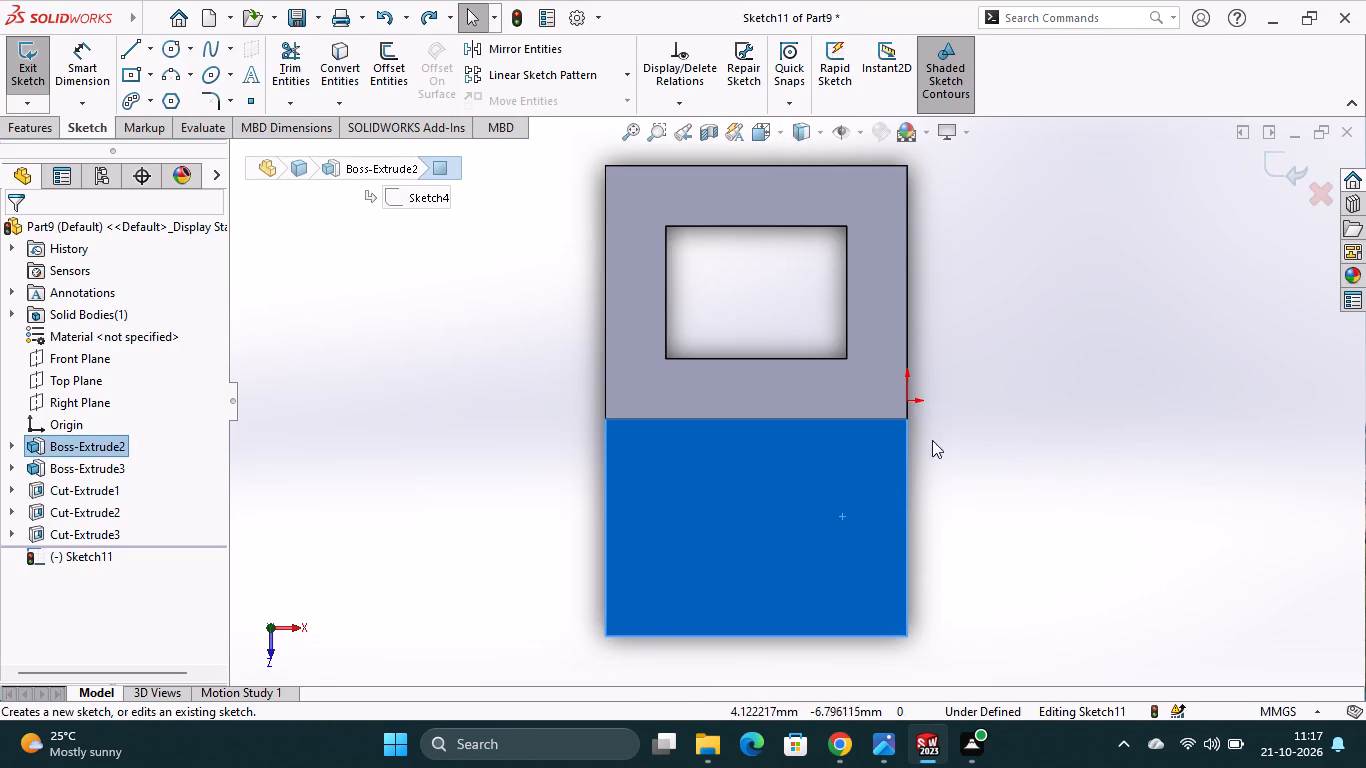
{"action": "left_click", "coordinate": [152, 47]}
{"action": "left_click", "coordinate": [152, 97]}
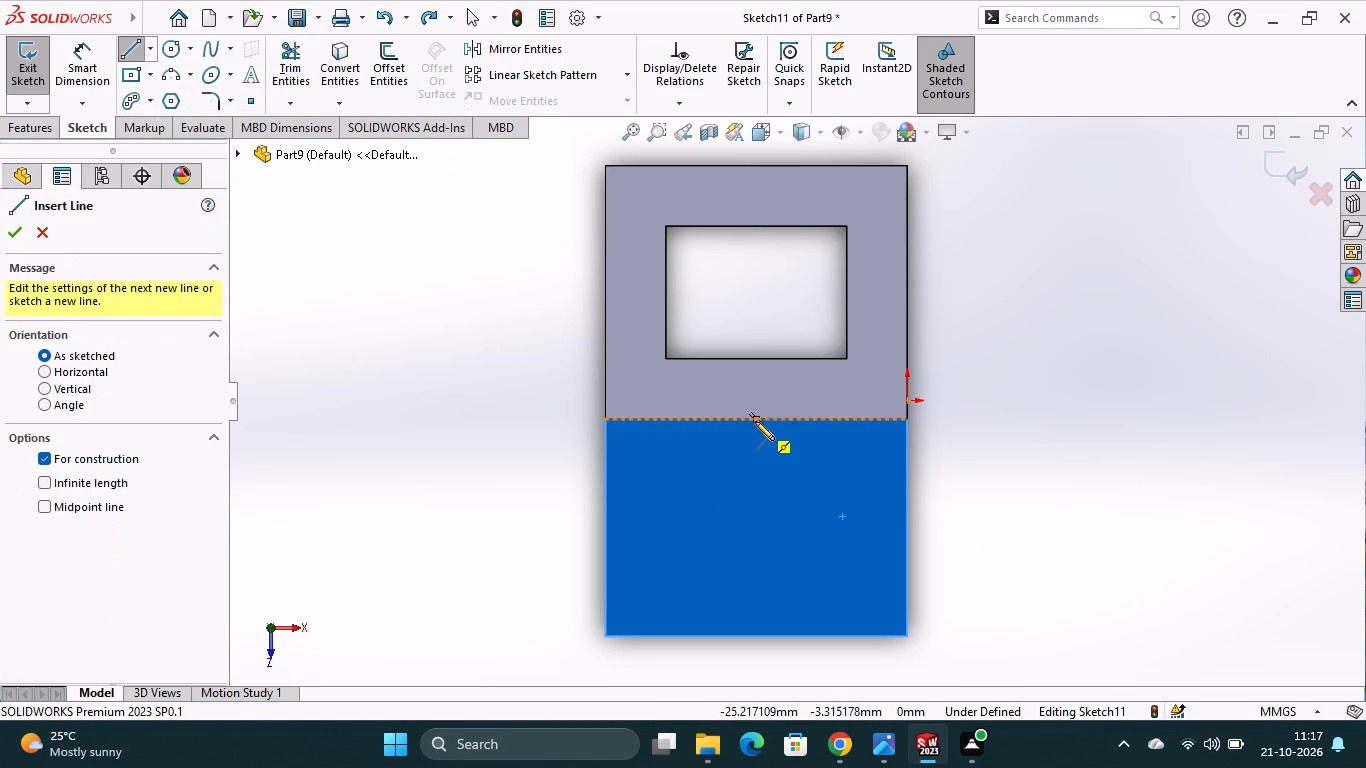
{"action": "left_click", "coordinate": [755, 421]}
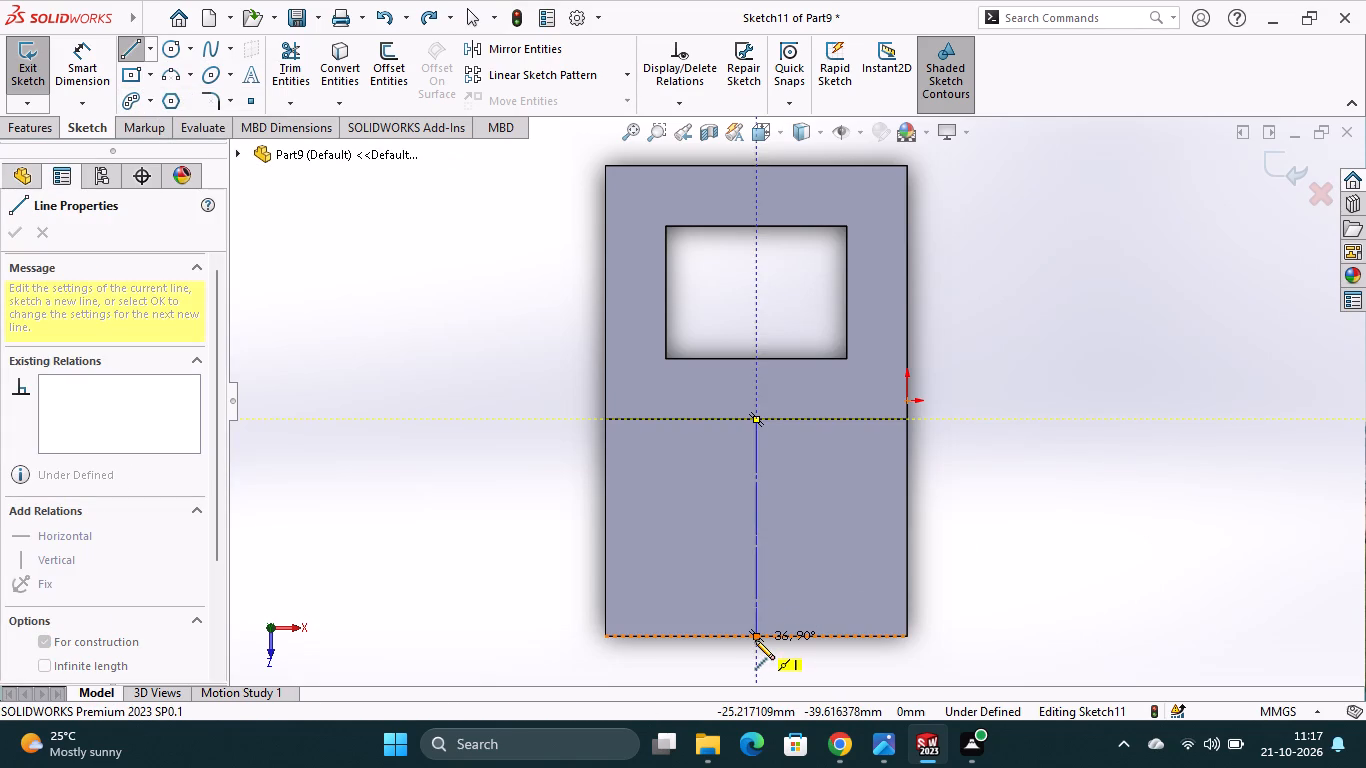
{"action": "left_click", "coordinate": [755, 640]}
{"action": "key", "text": "Escape"}
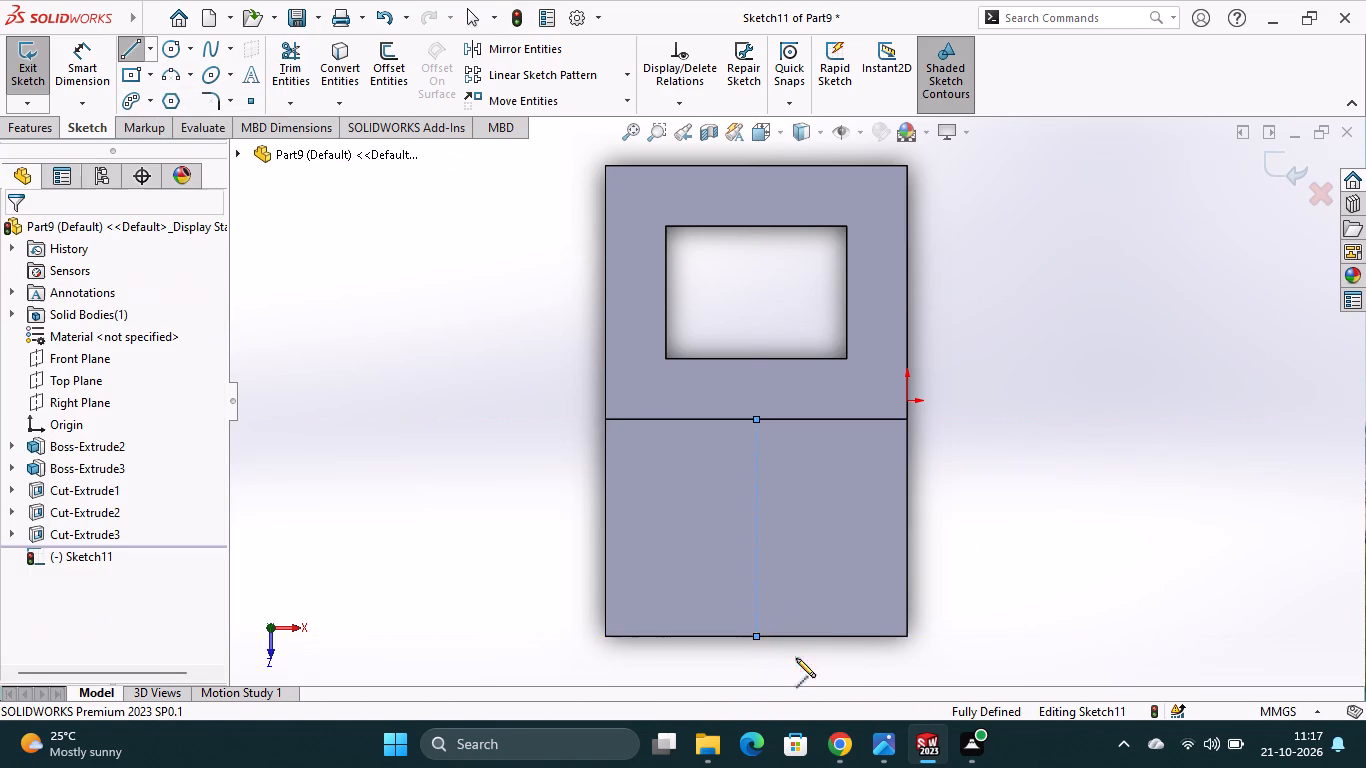
Draw a 50 mm centerline across the base's top face between the midpoints of its two side edges.
{"action": "left_click", "coordinate": [153, 49]}
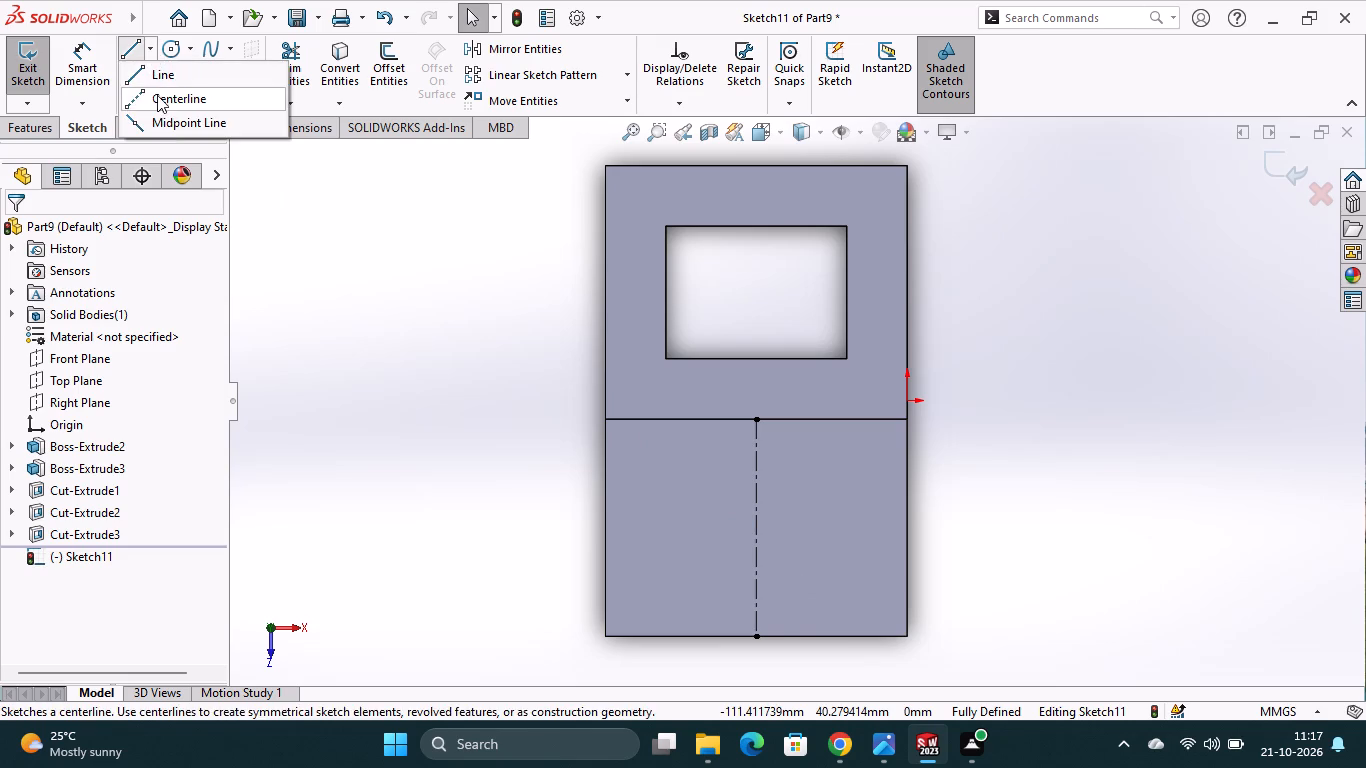
{"action": "left_click", "coordinate": [157, 96]}
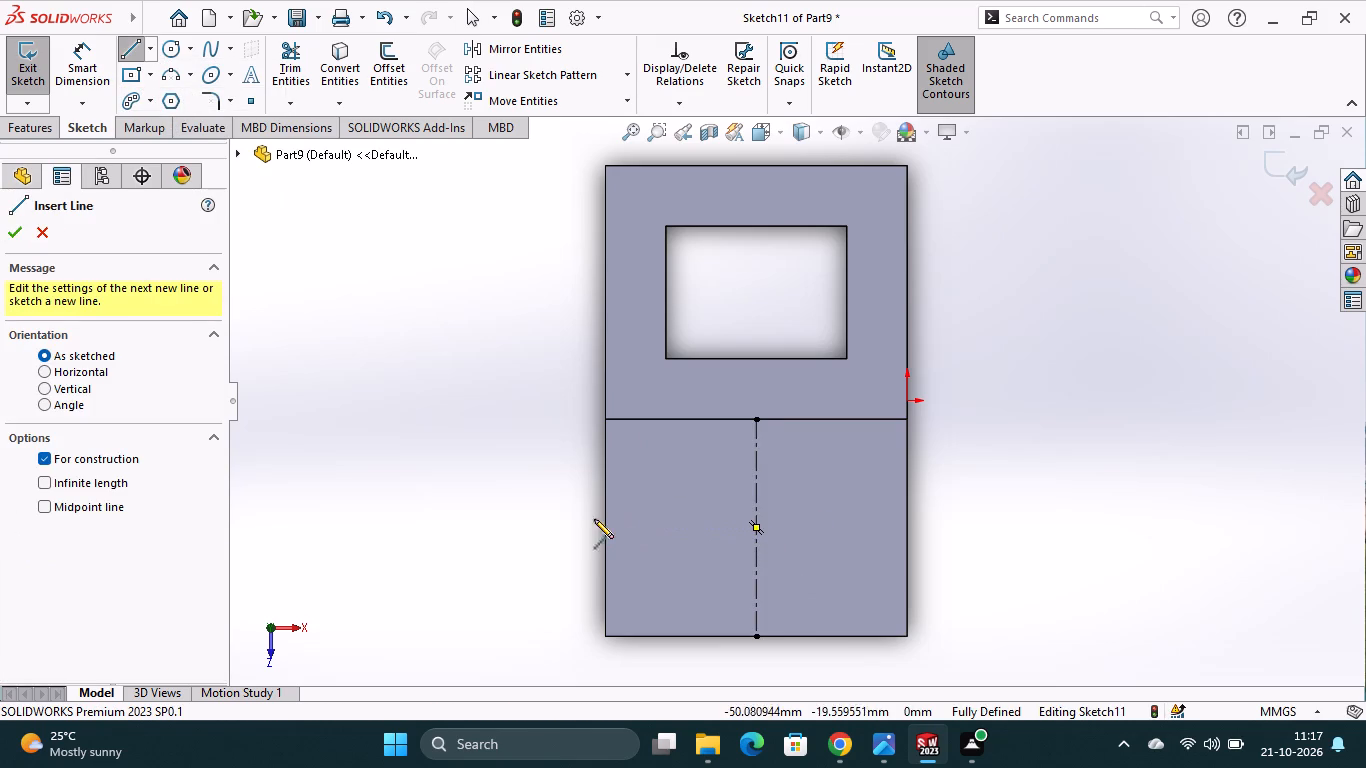
{"action": "left_click", "coordinate": [605, 528]}
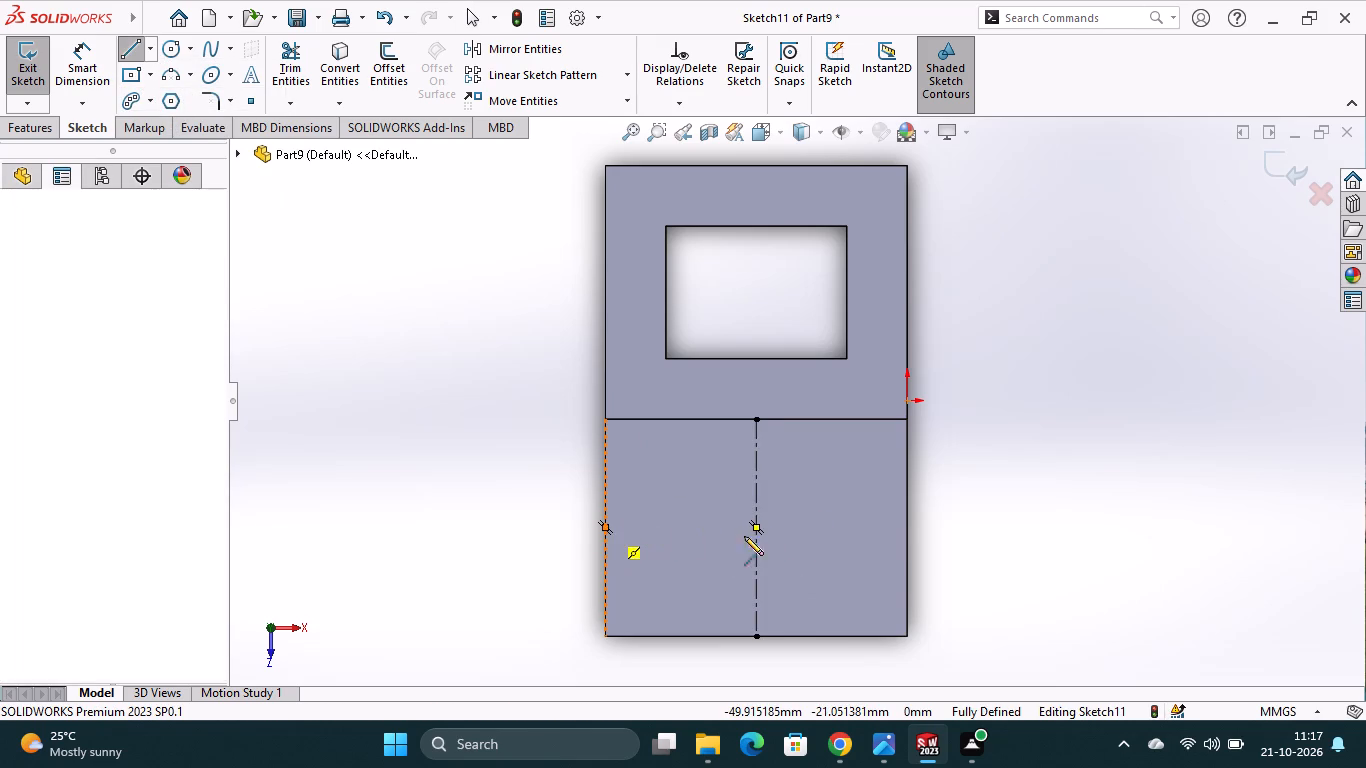
{"action": "left_click", "coordinate": [908, 528]}
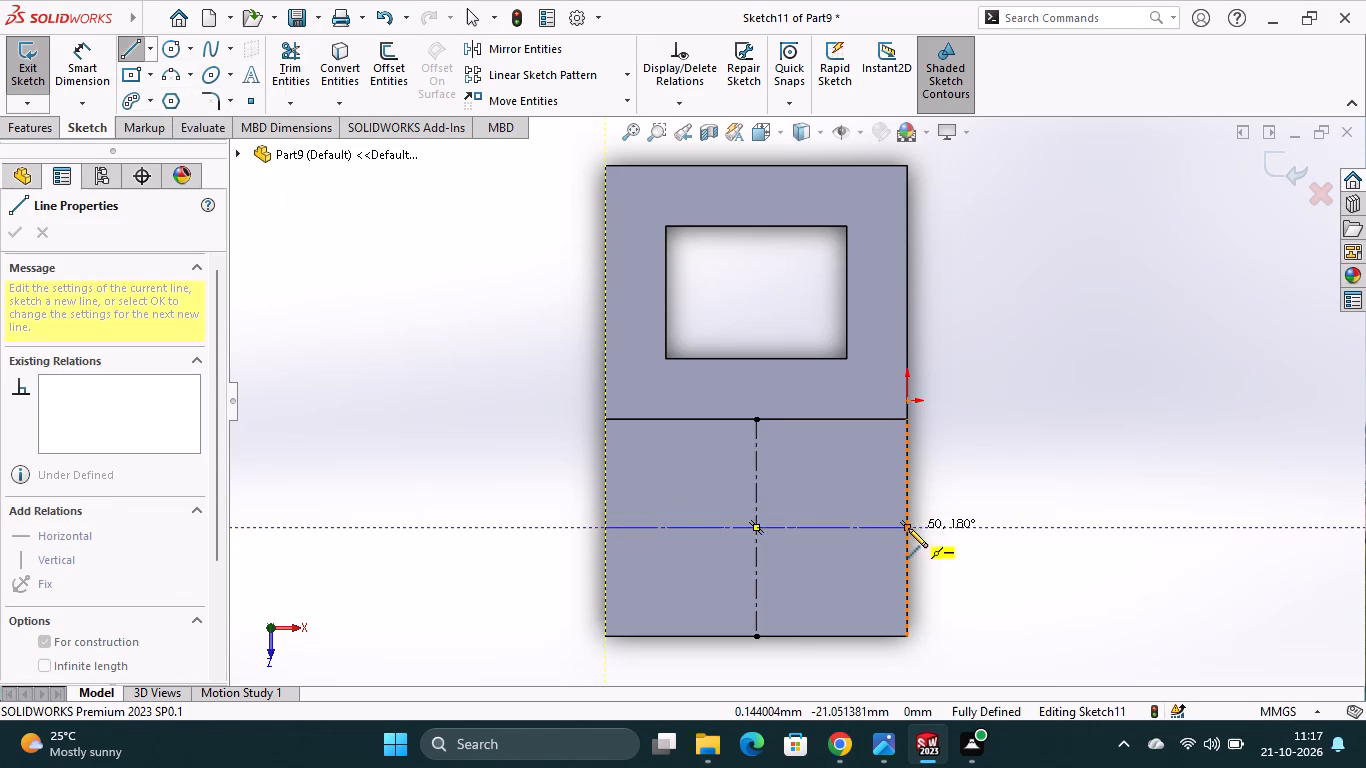
{"action": "key", "text": "Escape"}
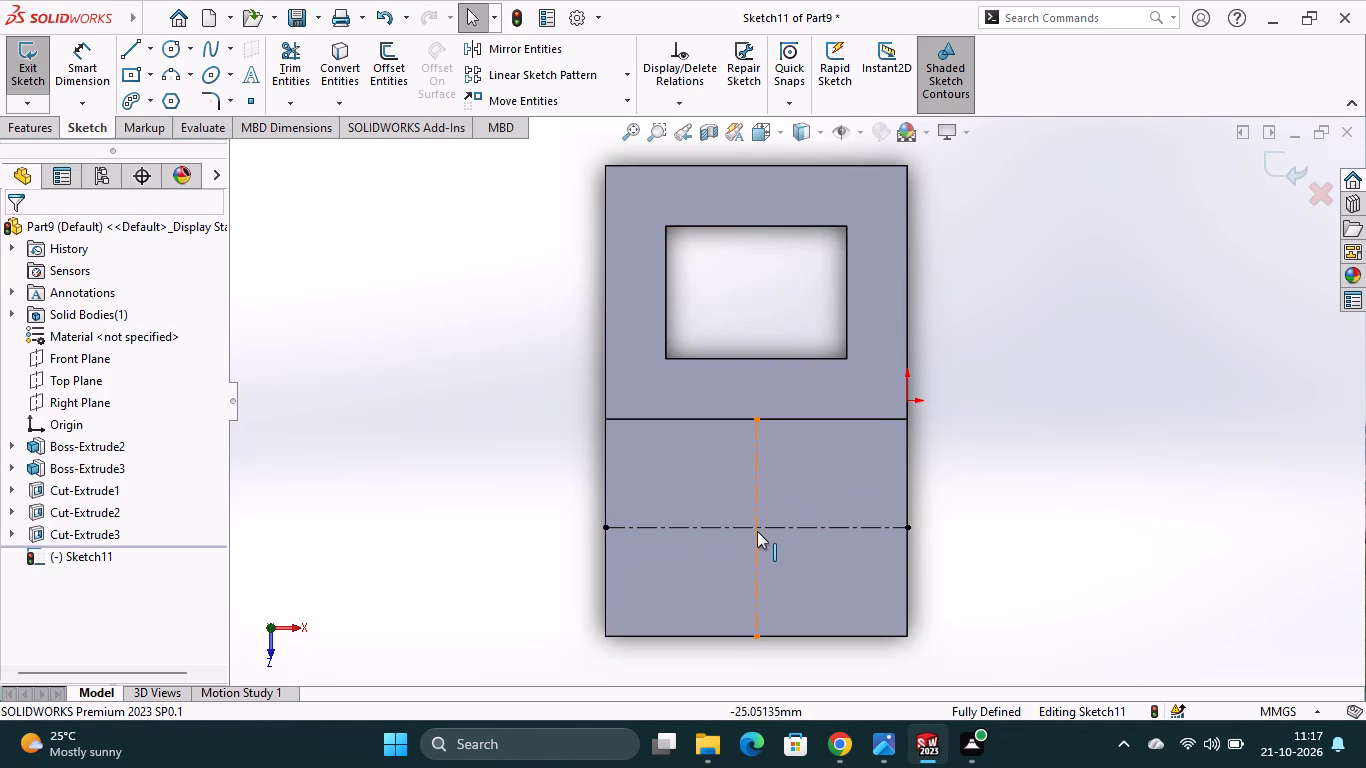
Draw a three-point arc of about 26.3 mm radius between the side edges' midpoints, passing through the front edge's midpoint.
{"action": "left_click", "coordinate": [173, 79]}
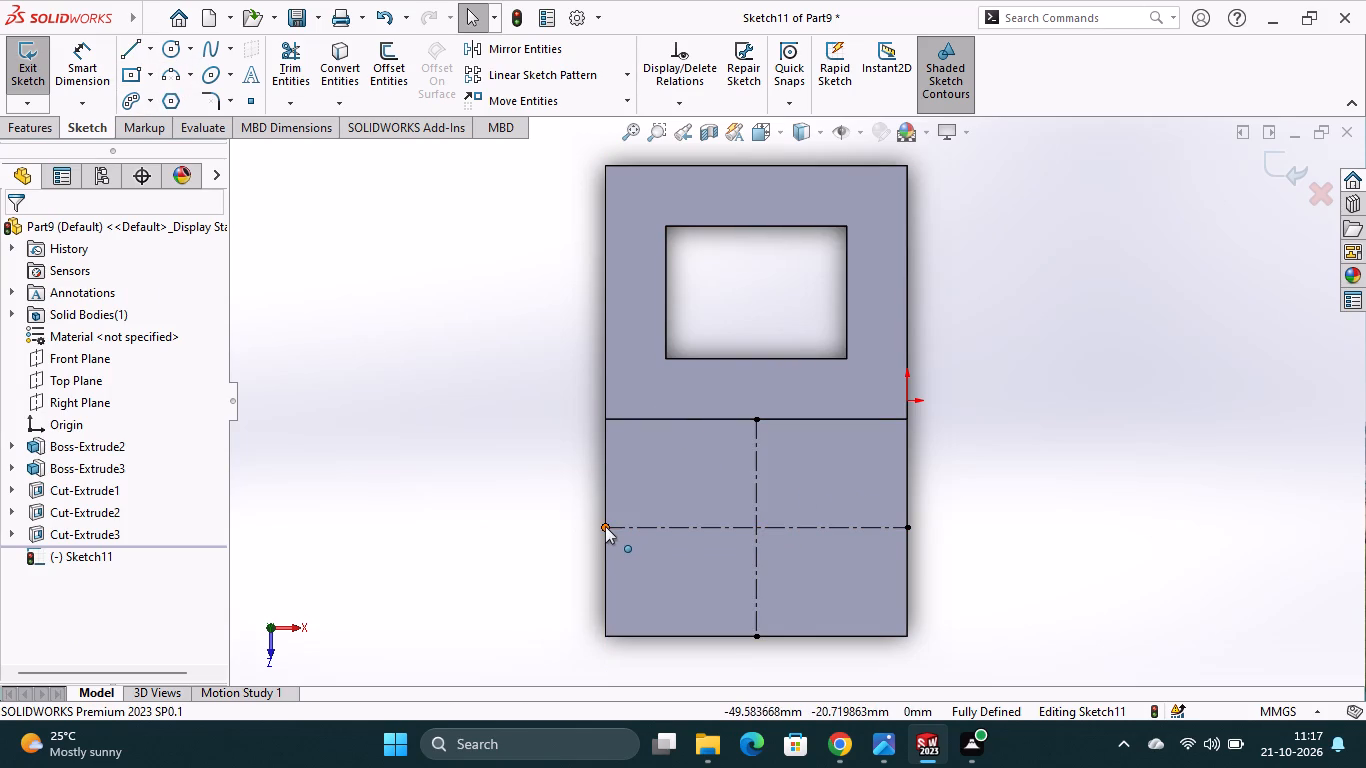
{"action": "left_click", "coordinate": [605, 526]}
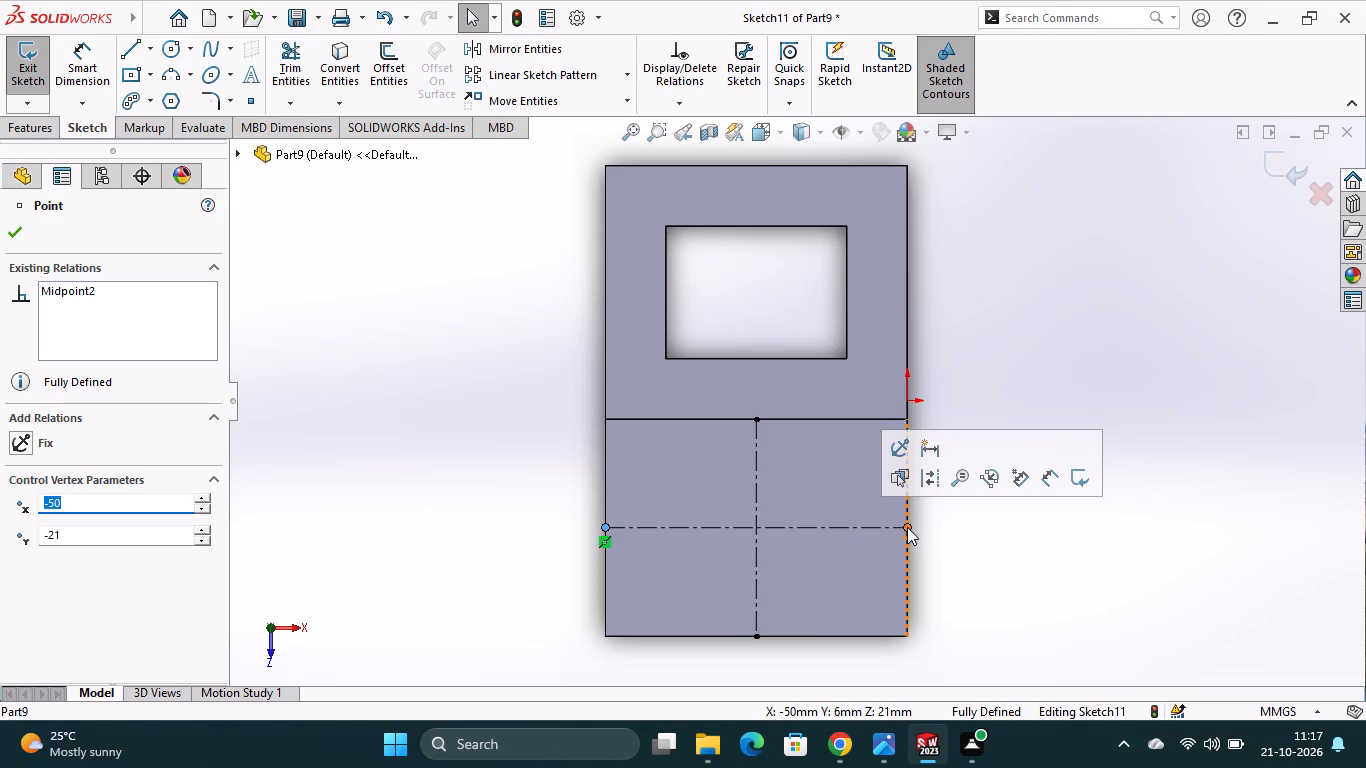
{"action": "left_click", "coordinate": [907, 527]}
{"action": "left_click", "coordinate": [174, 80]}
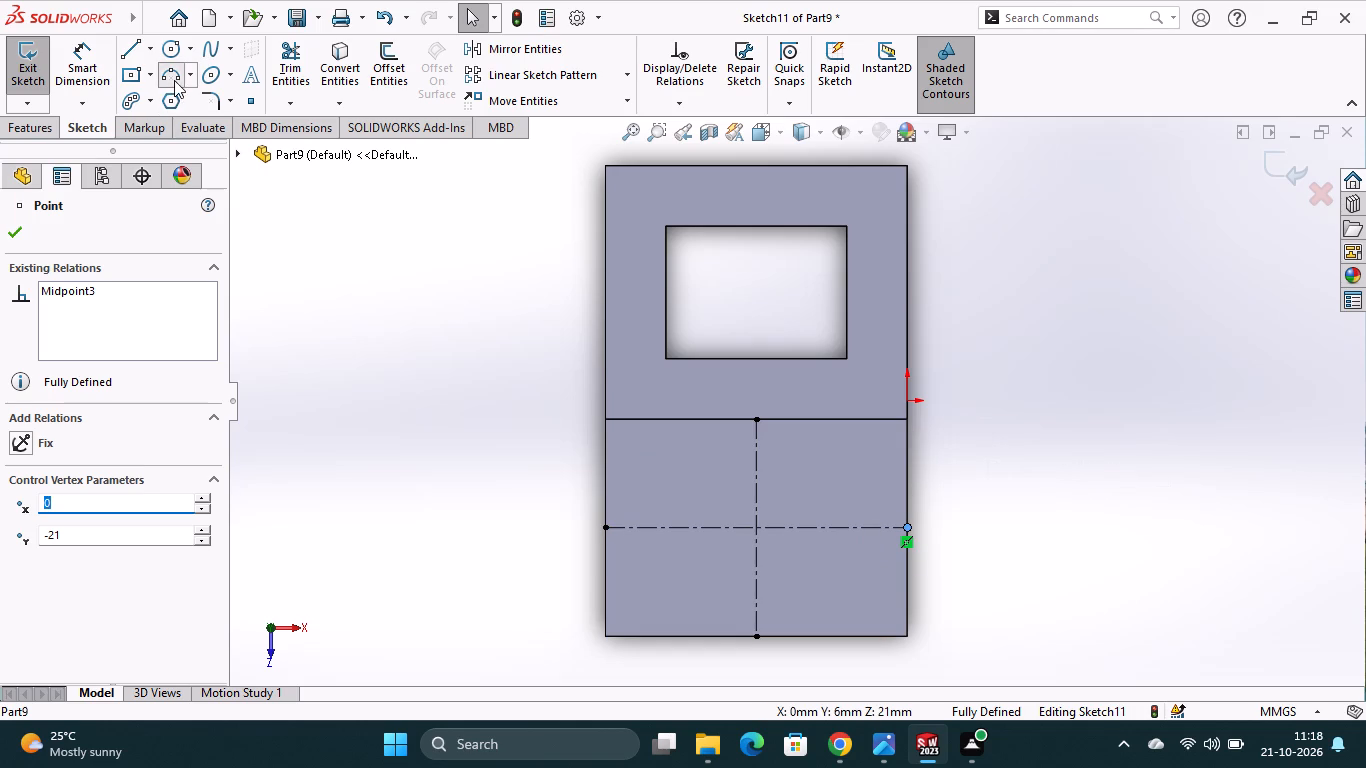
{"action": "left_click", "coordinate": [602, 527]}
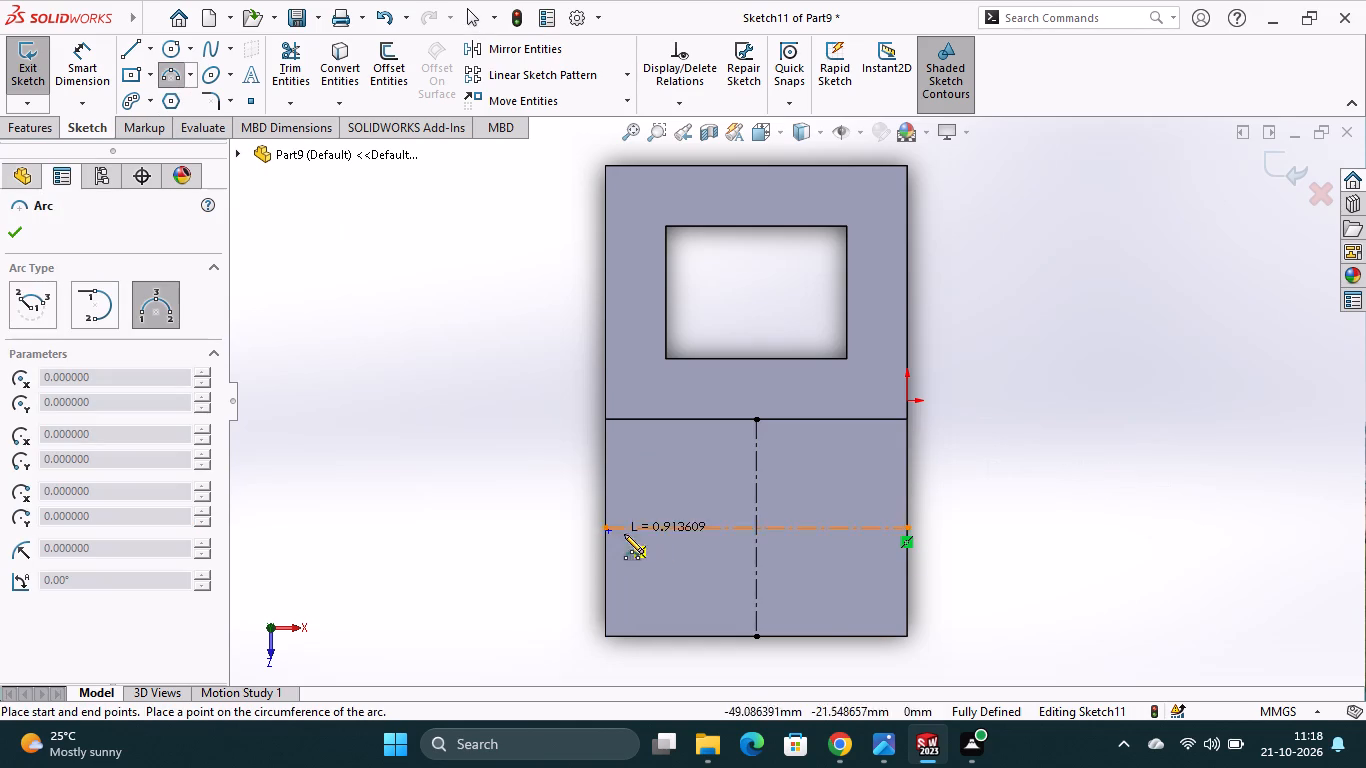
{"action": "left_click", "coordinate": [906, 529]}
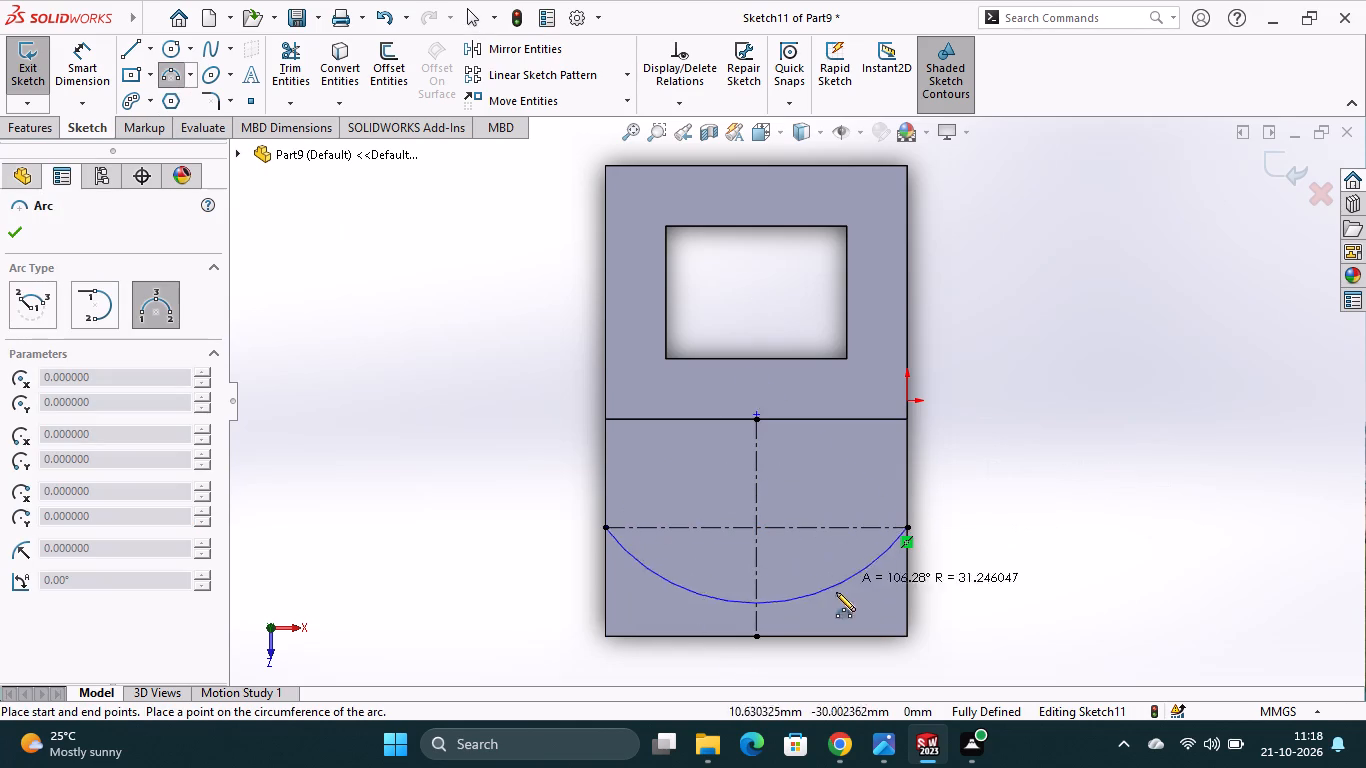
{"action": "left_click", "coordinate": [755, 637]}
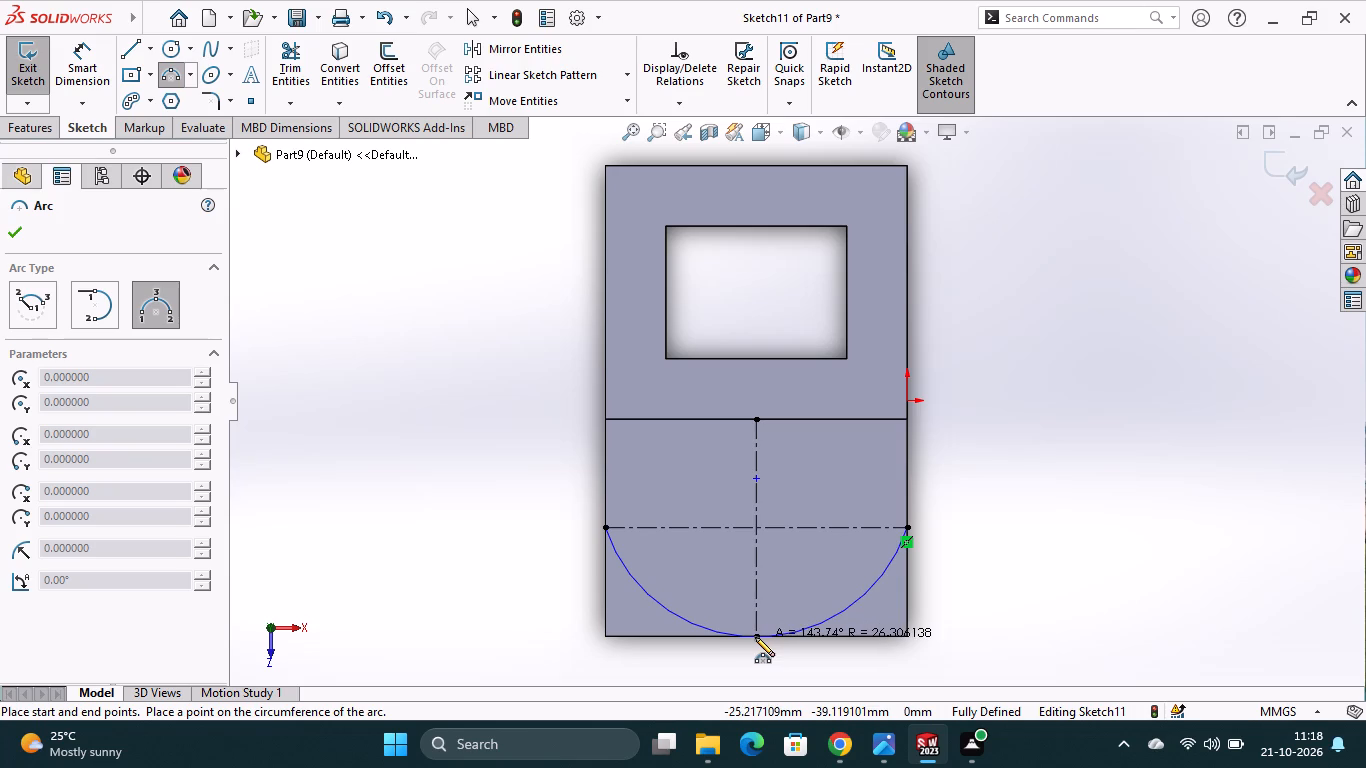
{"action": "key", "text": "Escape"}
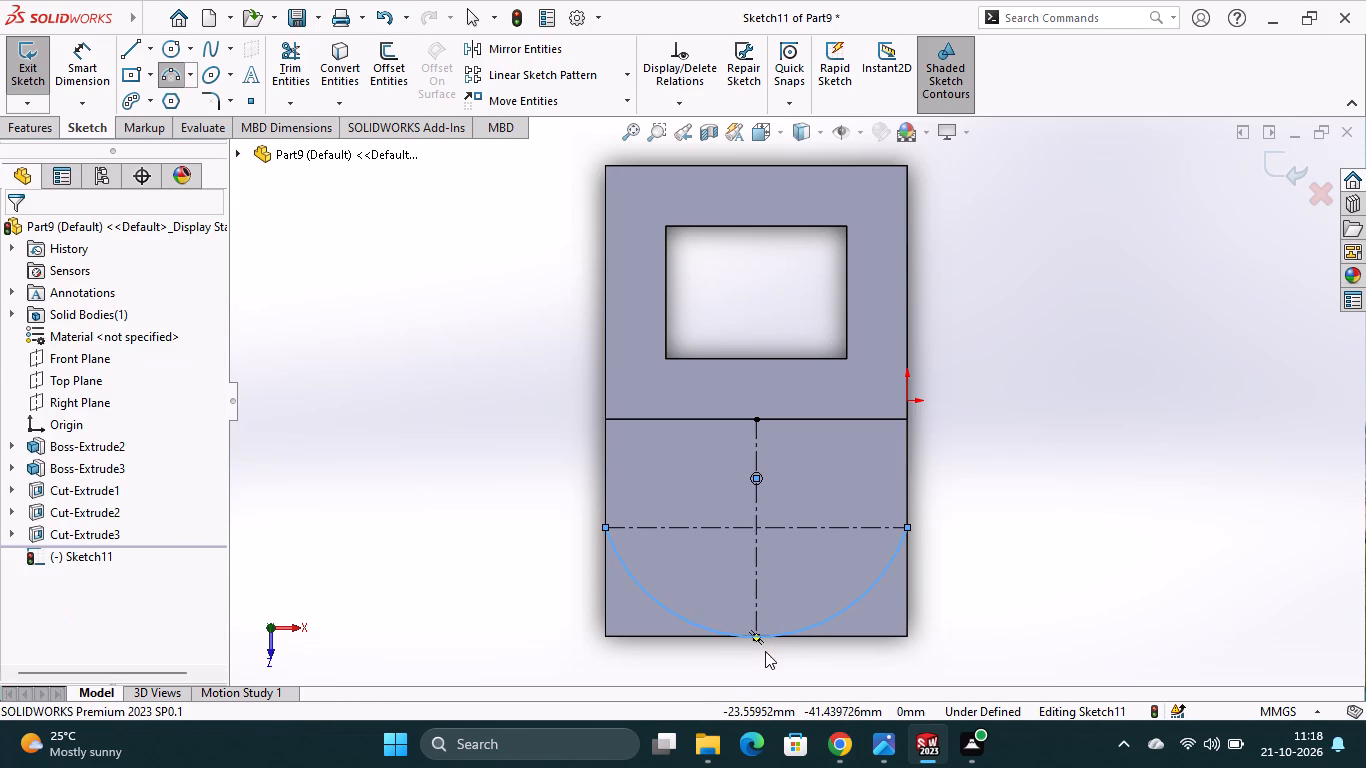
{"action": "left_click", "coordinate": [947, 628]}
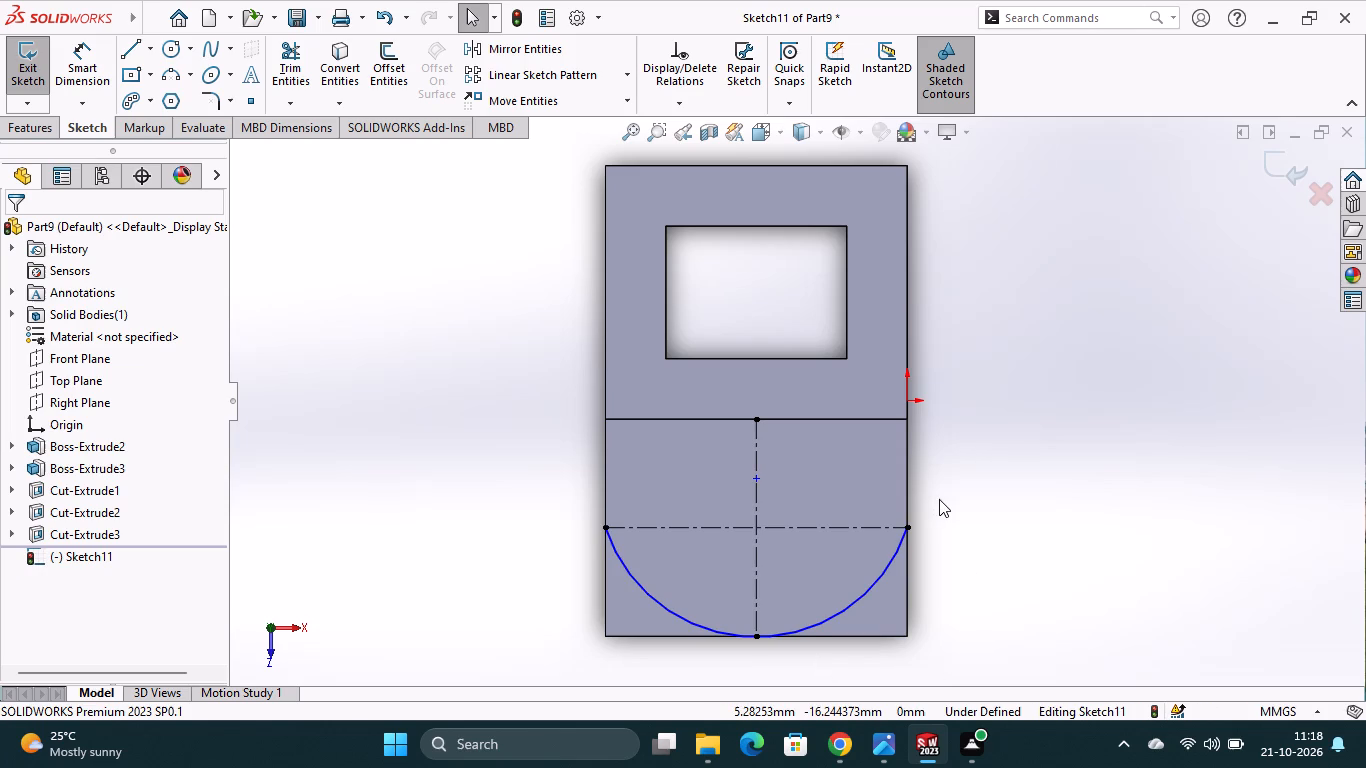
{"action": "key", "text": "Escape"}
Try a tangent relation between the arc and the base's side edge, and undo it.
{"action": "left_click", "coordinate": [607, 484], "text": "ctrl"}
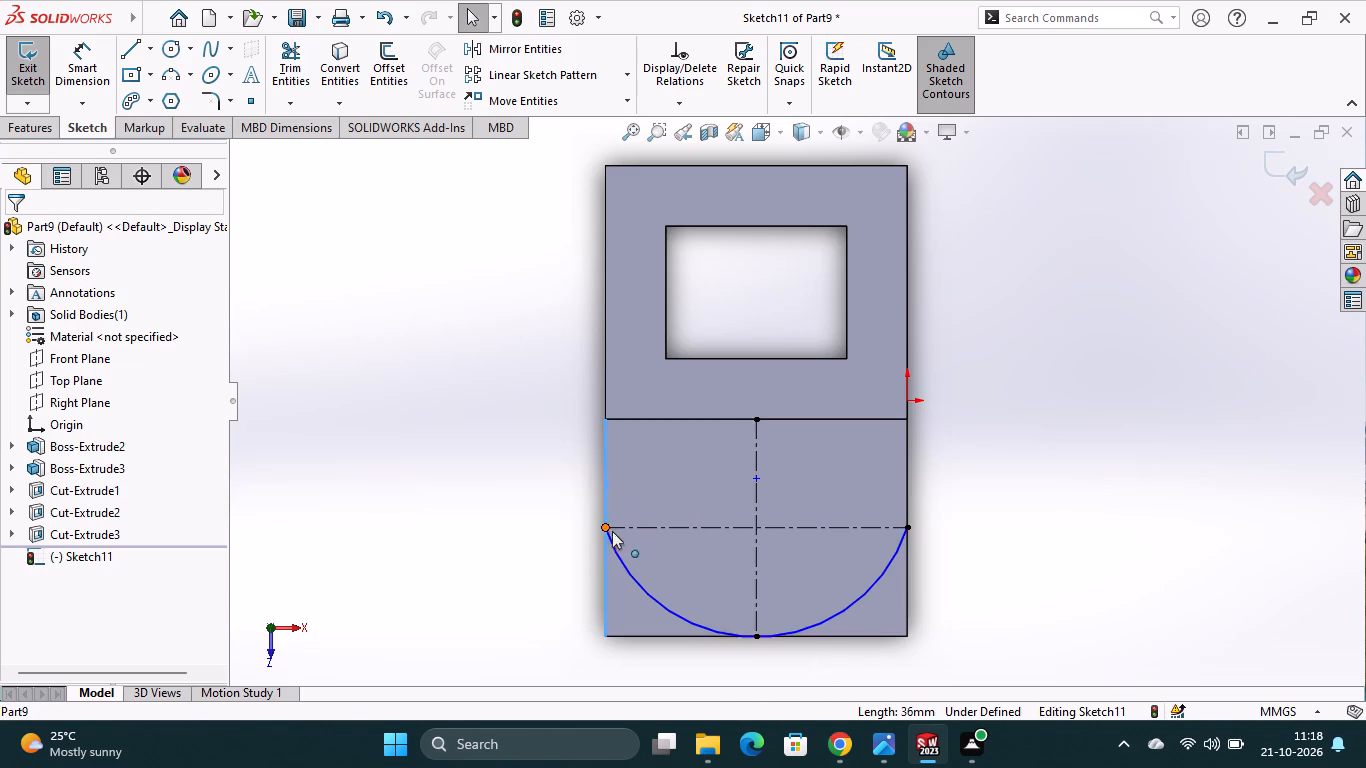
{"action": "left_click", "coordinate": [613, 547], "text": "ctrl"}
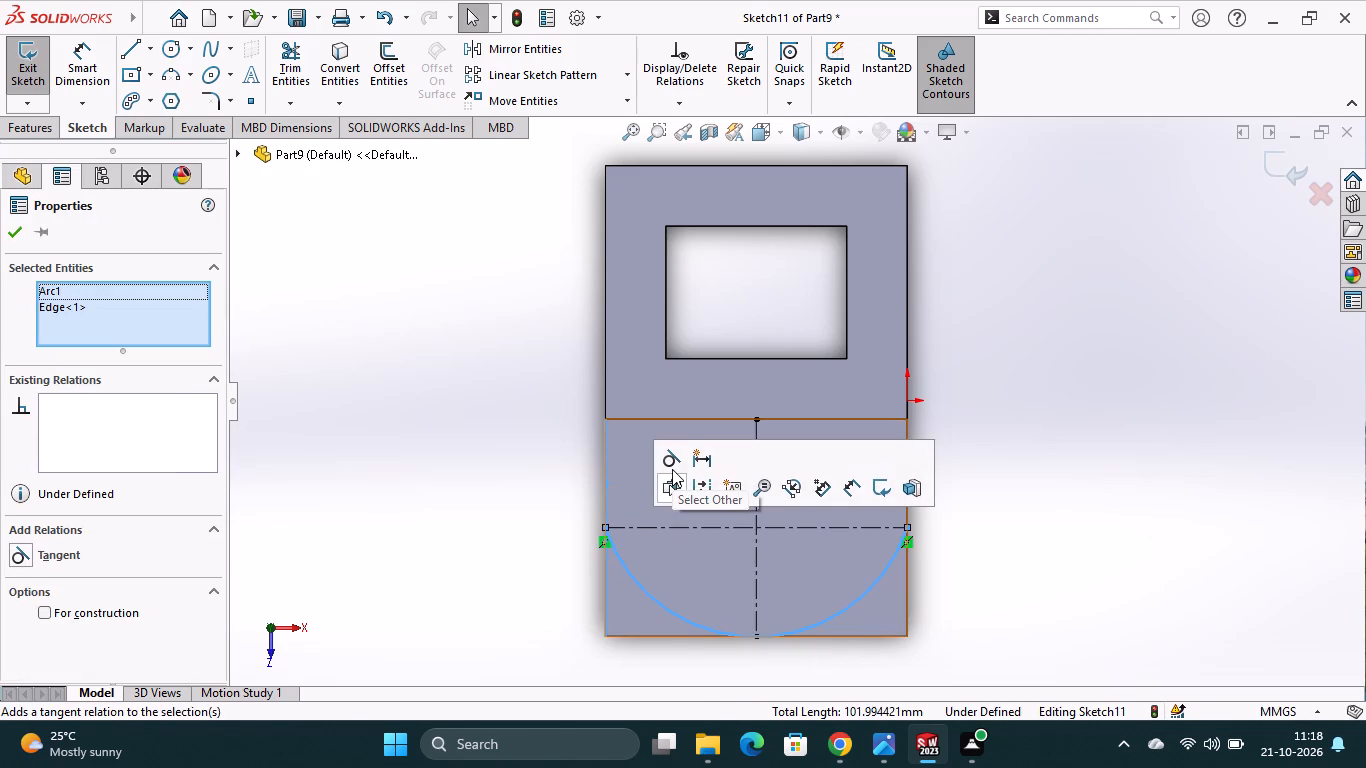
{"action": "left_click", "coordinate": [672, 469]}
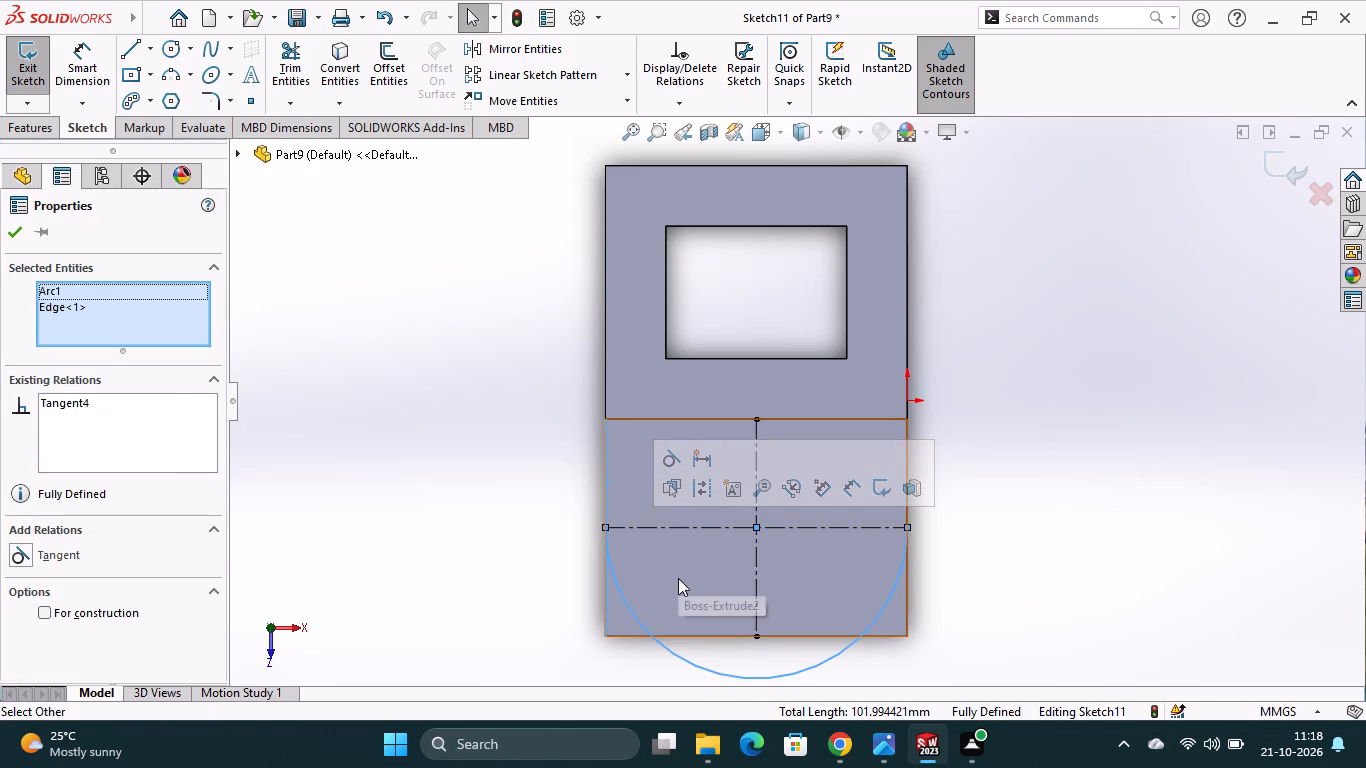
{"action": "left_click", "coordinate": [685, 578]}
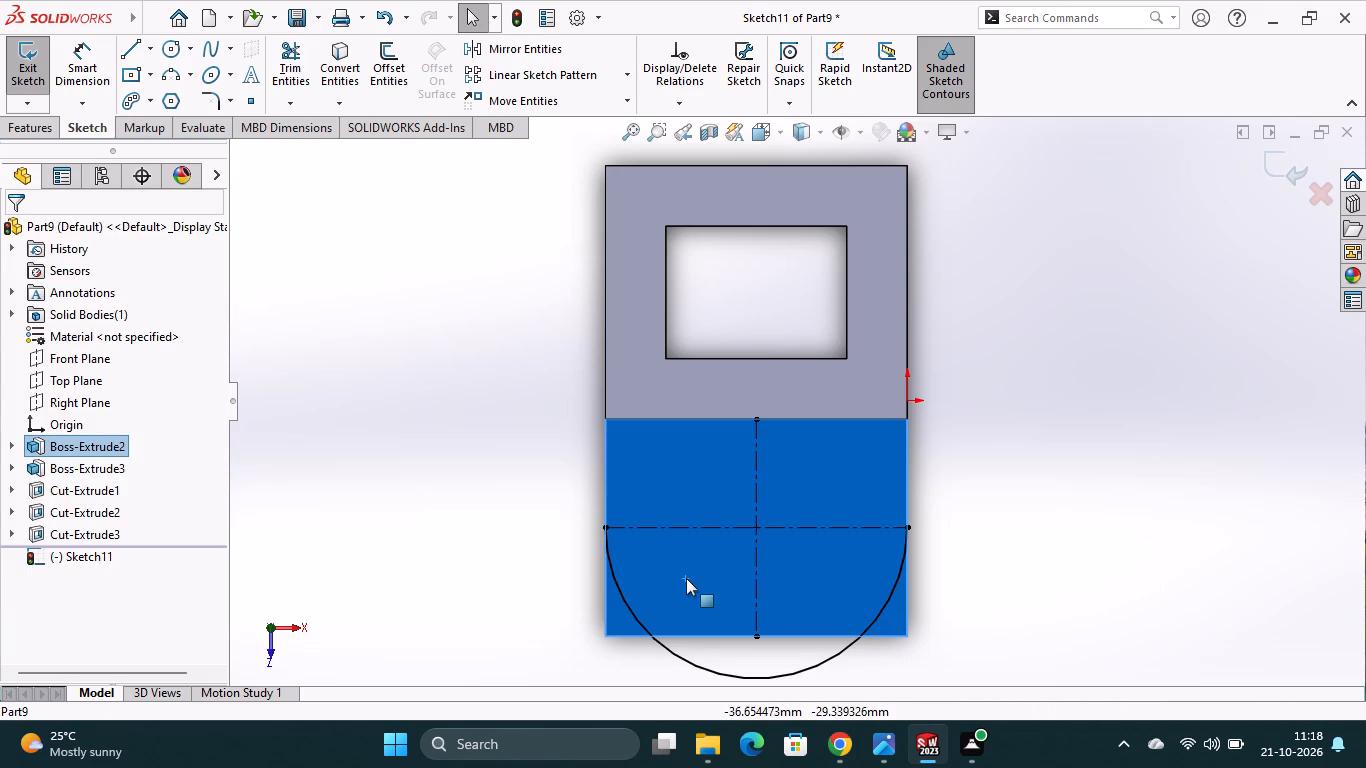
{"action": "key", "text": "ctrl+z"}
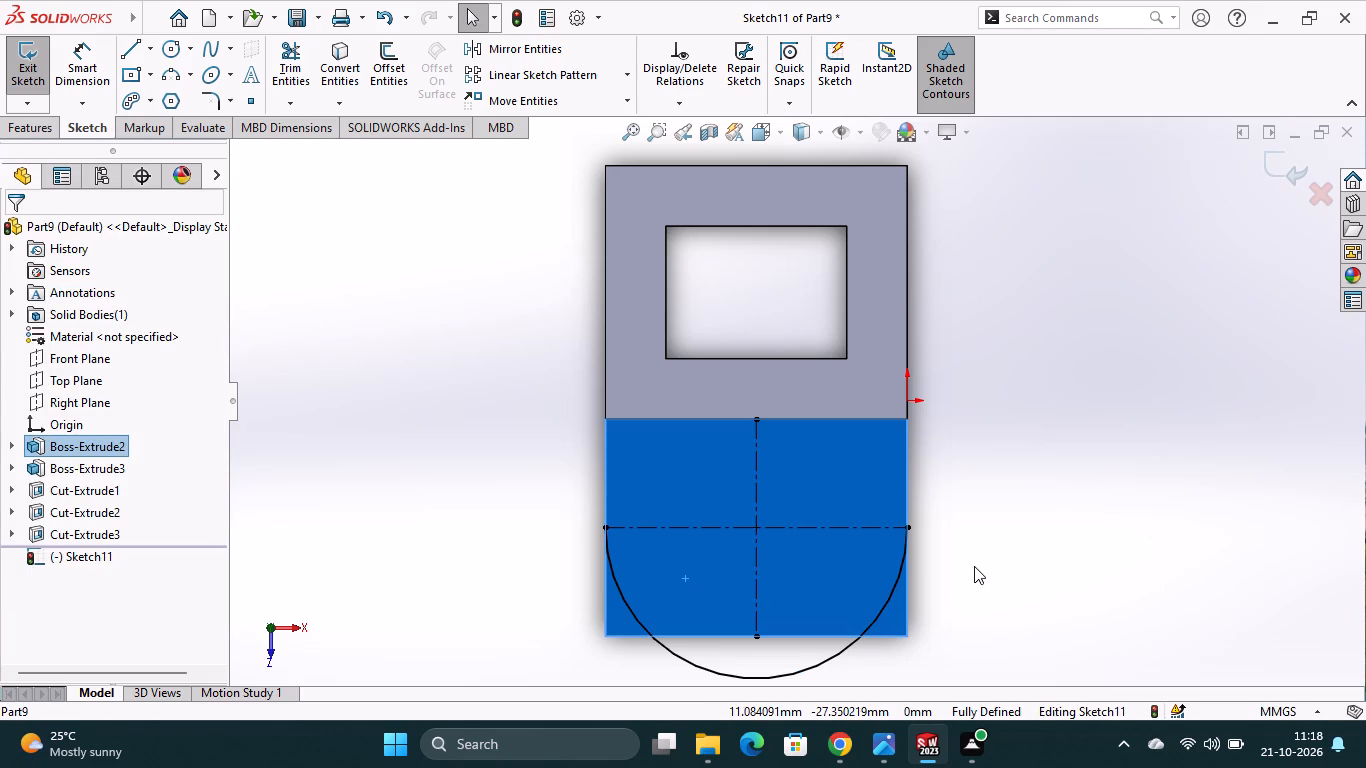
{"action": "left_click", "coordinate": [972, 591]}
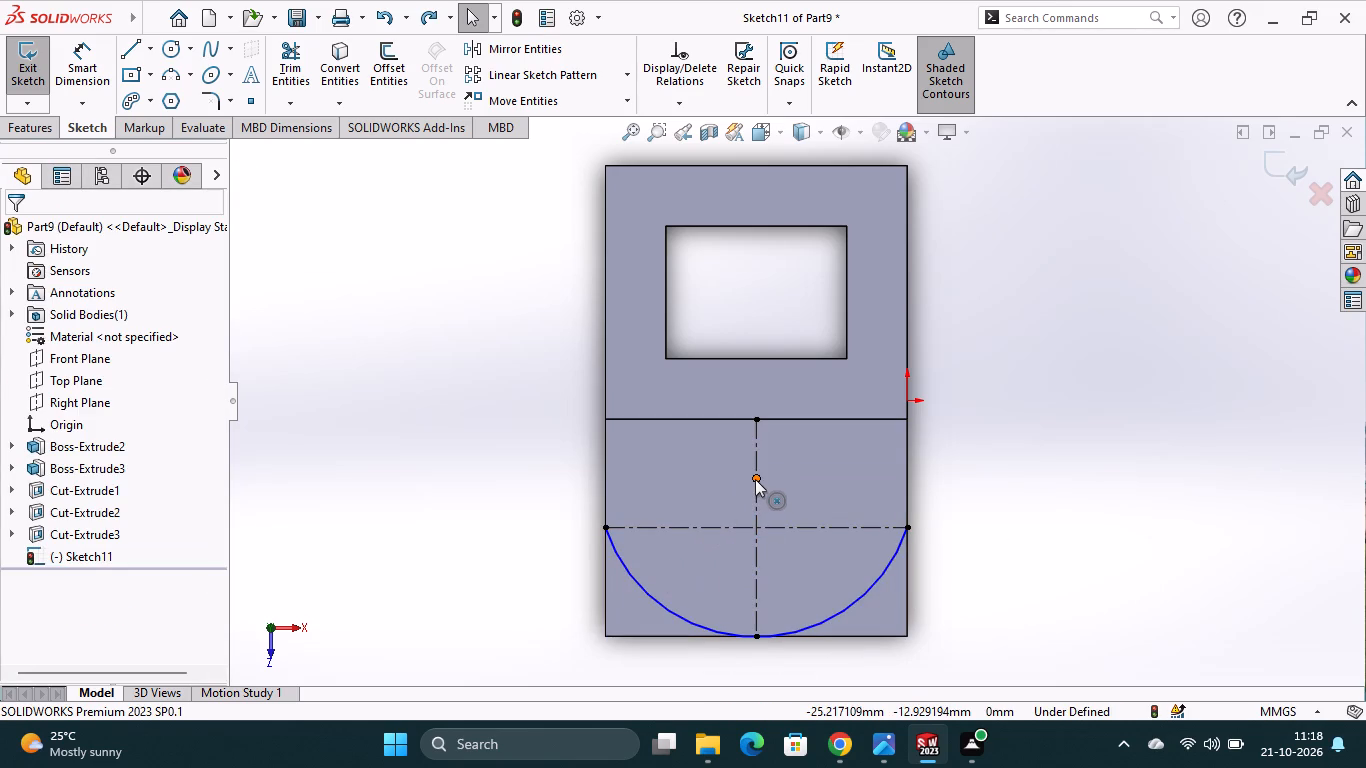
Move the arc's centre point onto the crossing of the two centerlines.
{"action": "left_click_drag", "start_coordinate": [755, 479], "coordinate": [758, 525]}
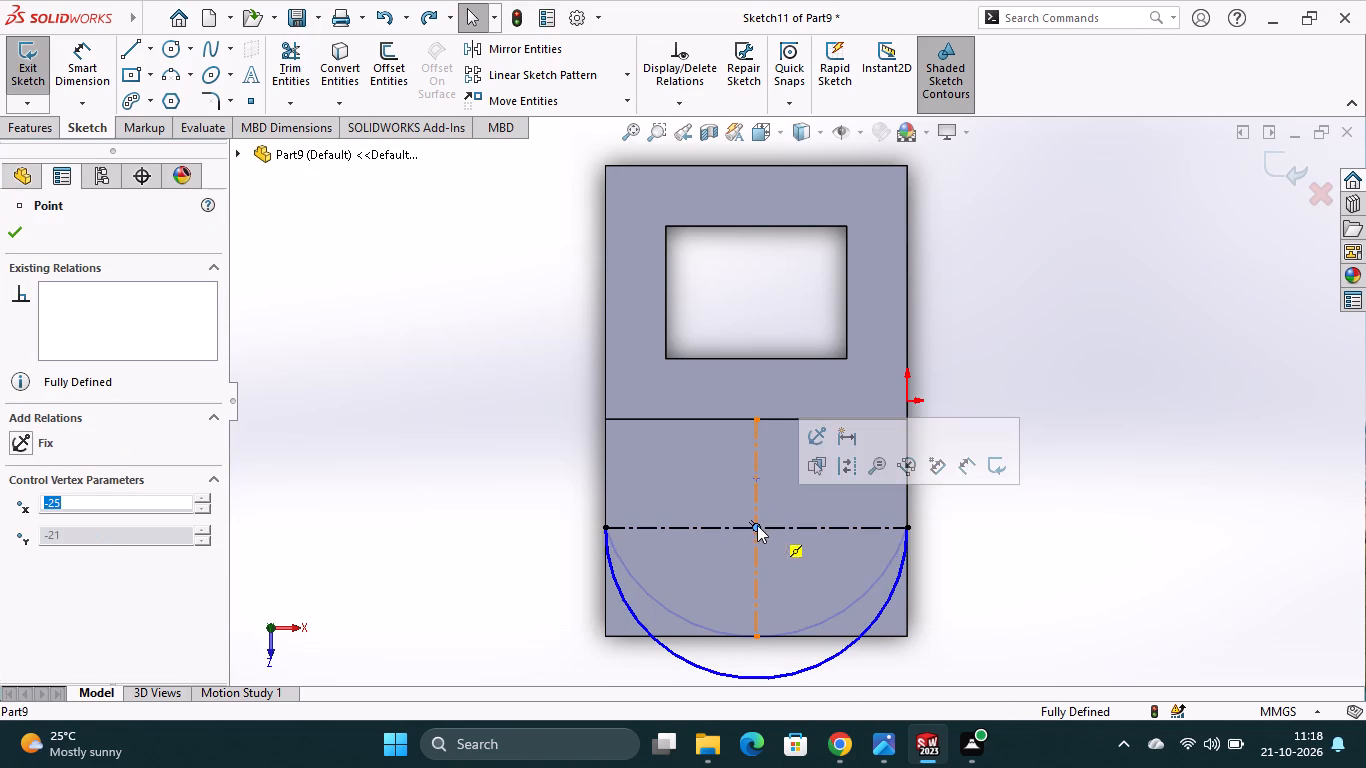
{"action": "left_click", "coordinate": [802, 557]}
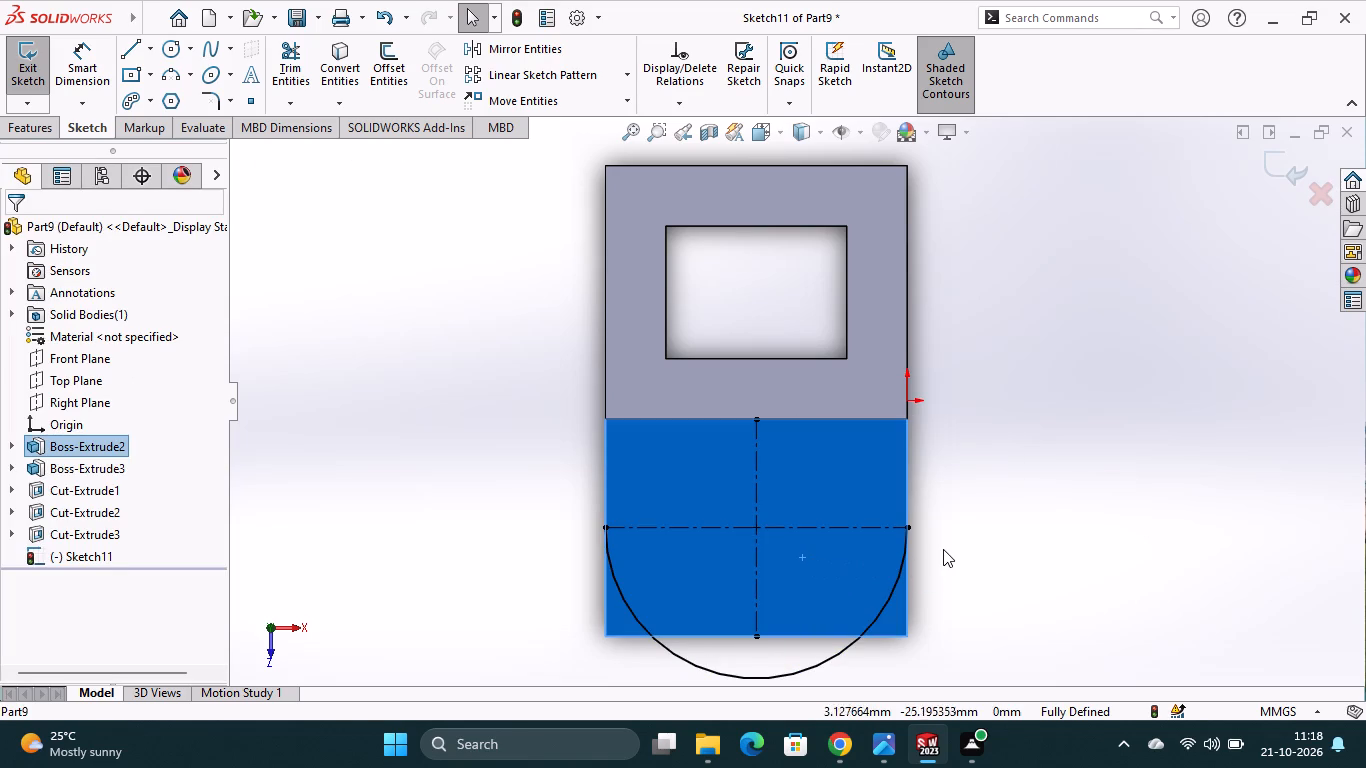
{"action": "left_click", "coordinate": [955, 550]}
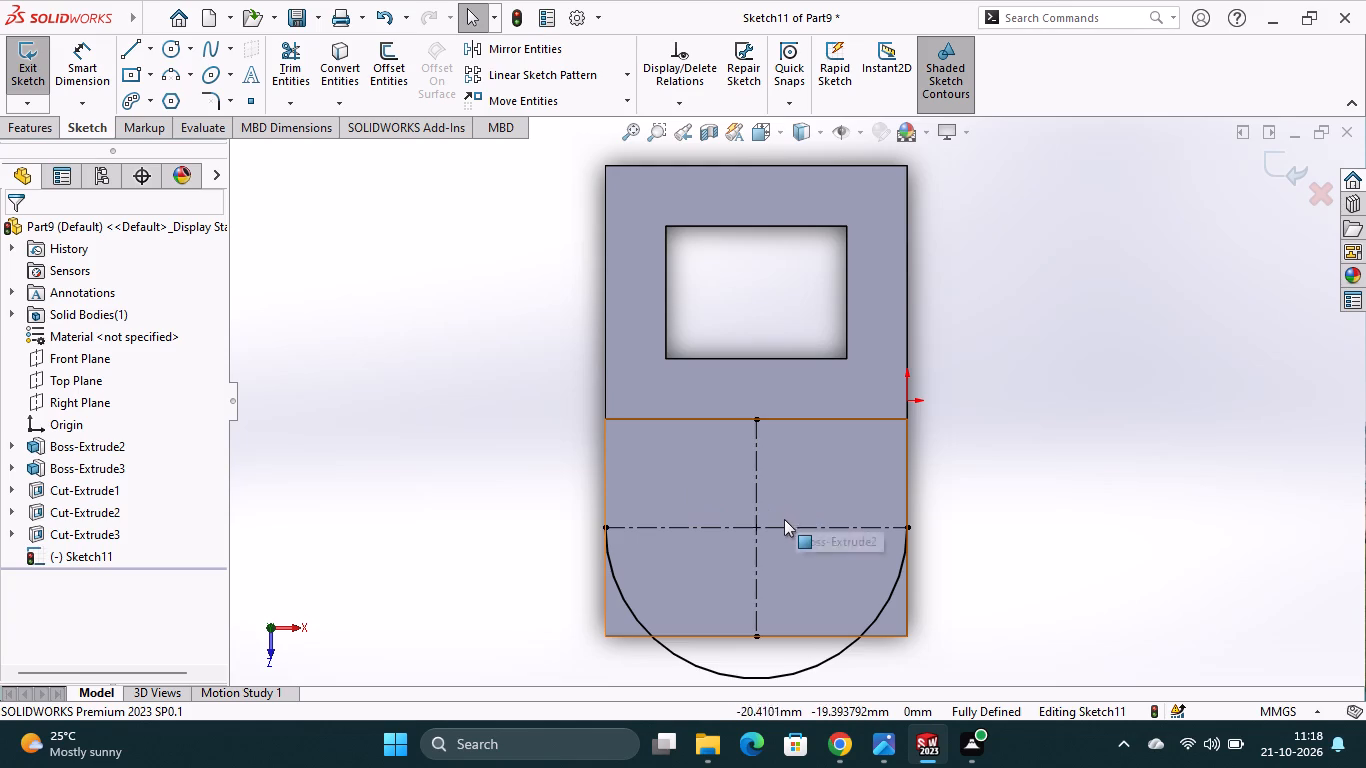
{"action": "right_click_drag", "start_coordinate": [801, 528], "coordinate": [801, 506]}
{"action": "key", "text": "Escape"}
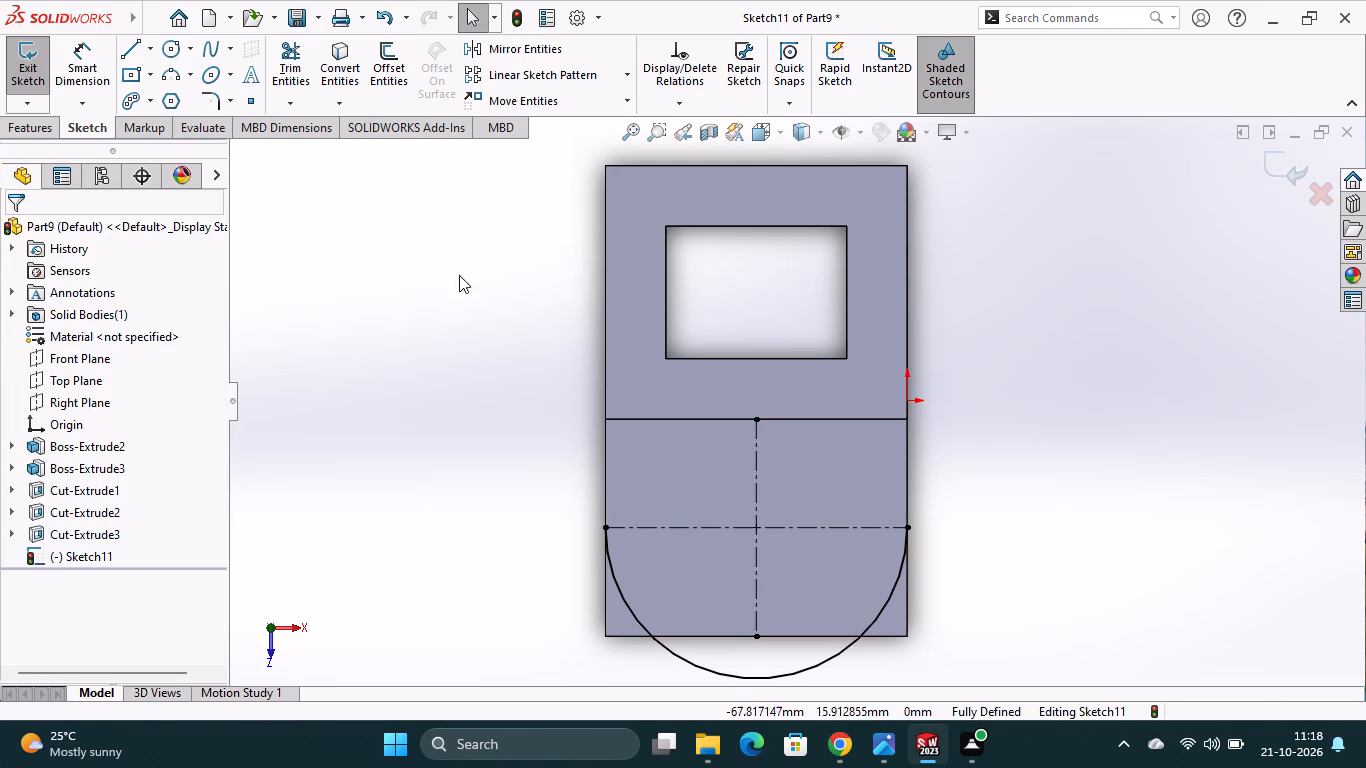
Draw a second 50 mm horizontal centerline between the base's side edges, between the existing one and the upright block.
{"action": "left_click", "coordinate": [150, 53]}
{"action": "left_click", "coordinate": [181, 104]}
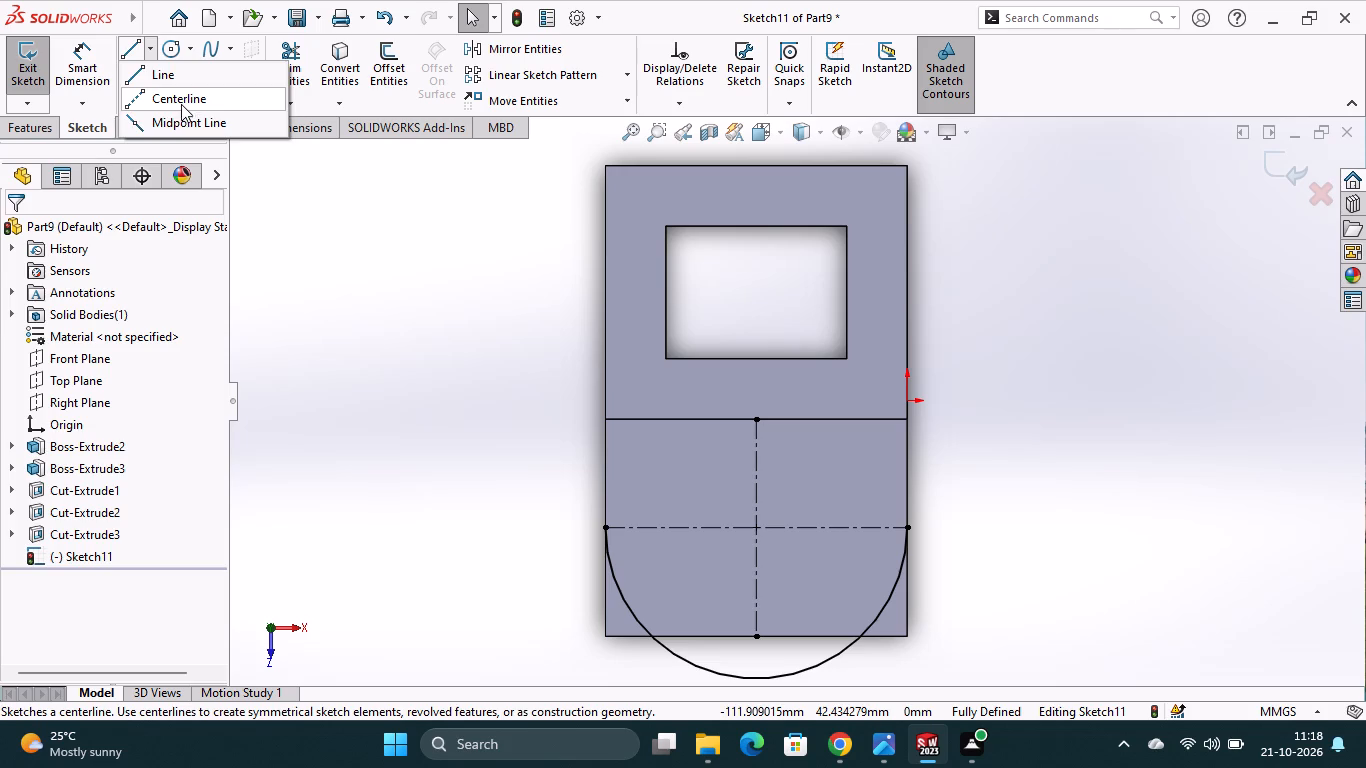
{"action": "left_click", "coordinate": [605, 469]}
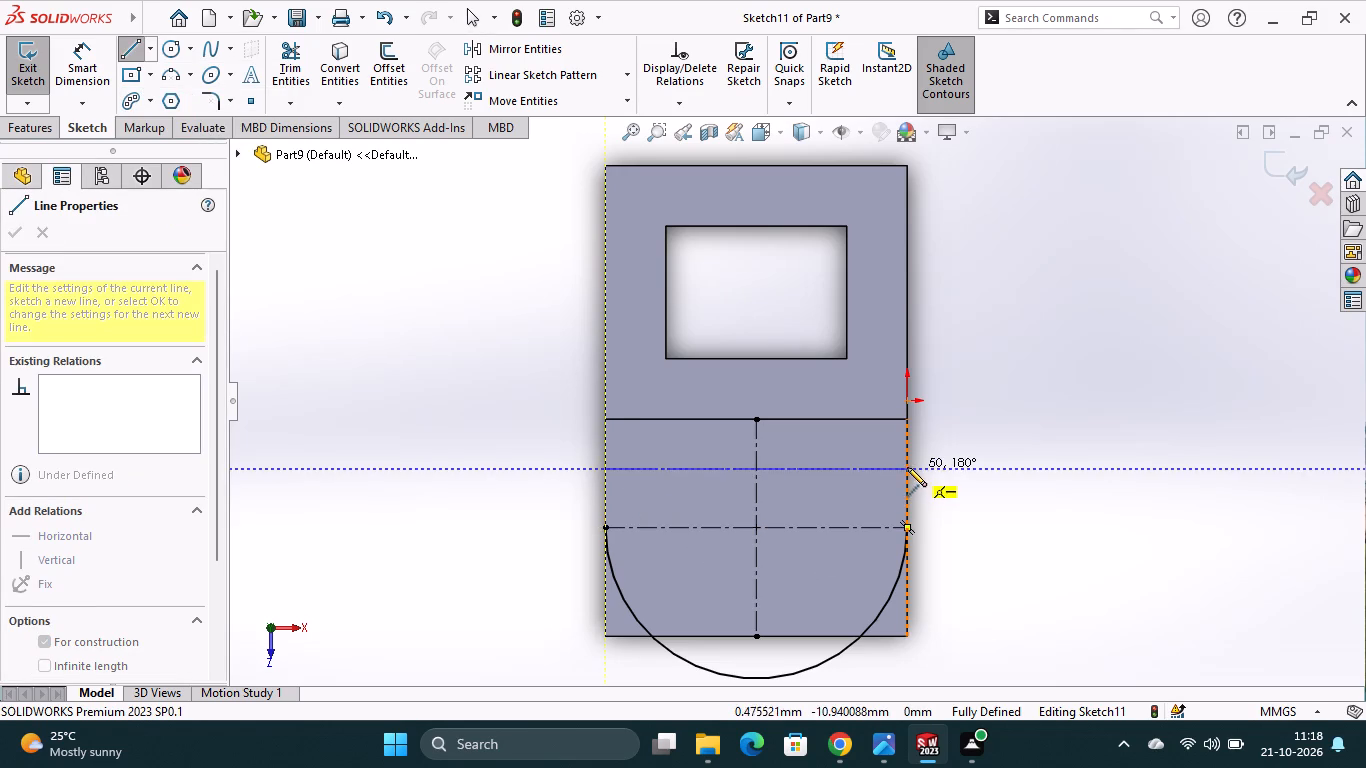
{"action": "left_click", "coordinate": [906, 467]}
{"action": "key", "text": "Escape"}
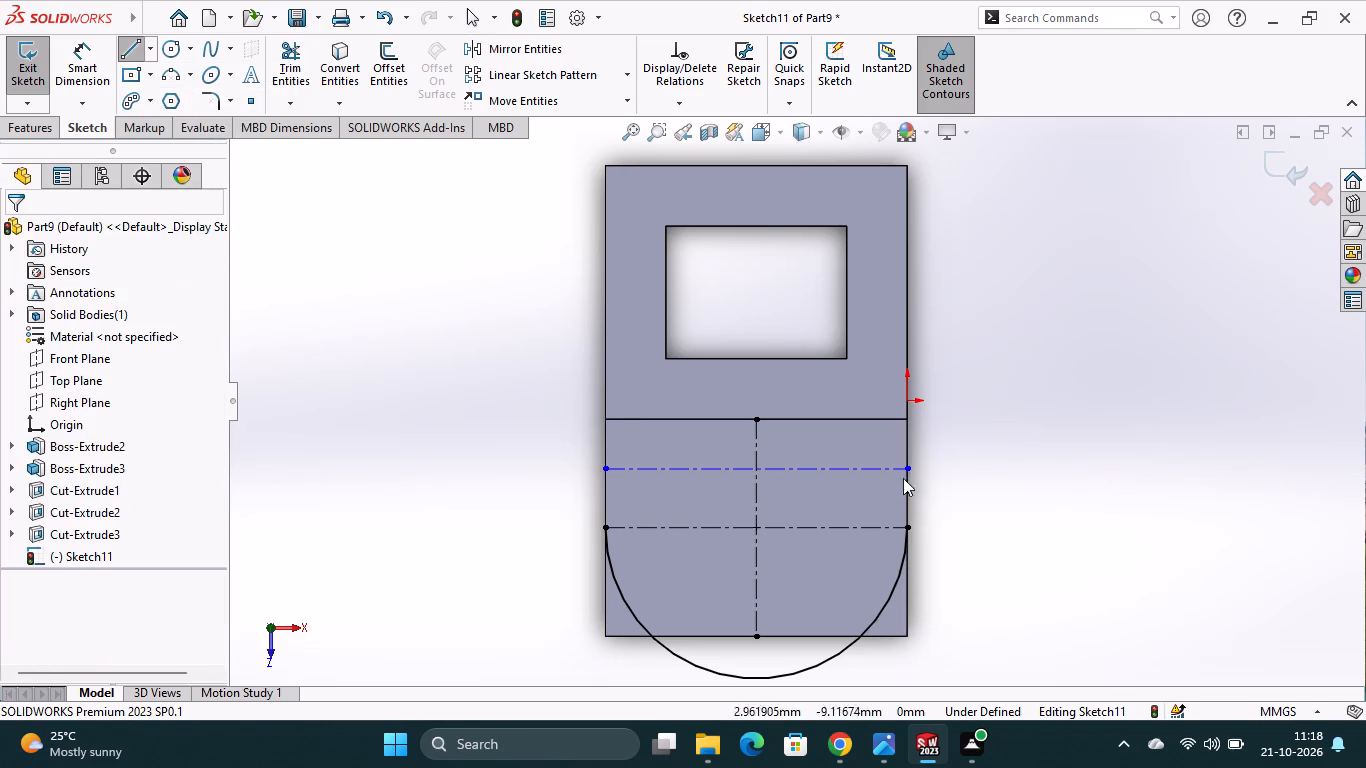
Dimension the new centerline 25 mm from the base's front edge.
{"action": "left_click", "coordinate": [107, 57]}
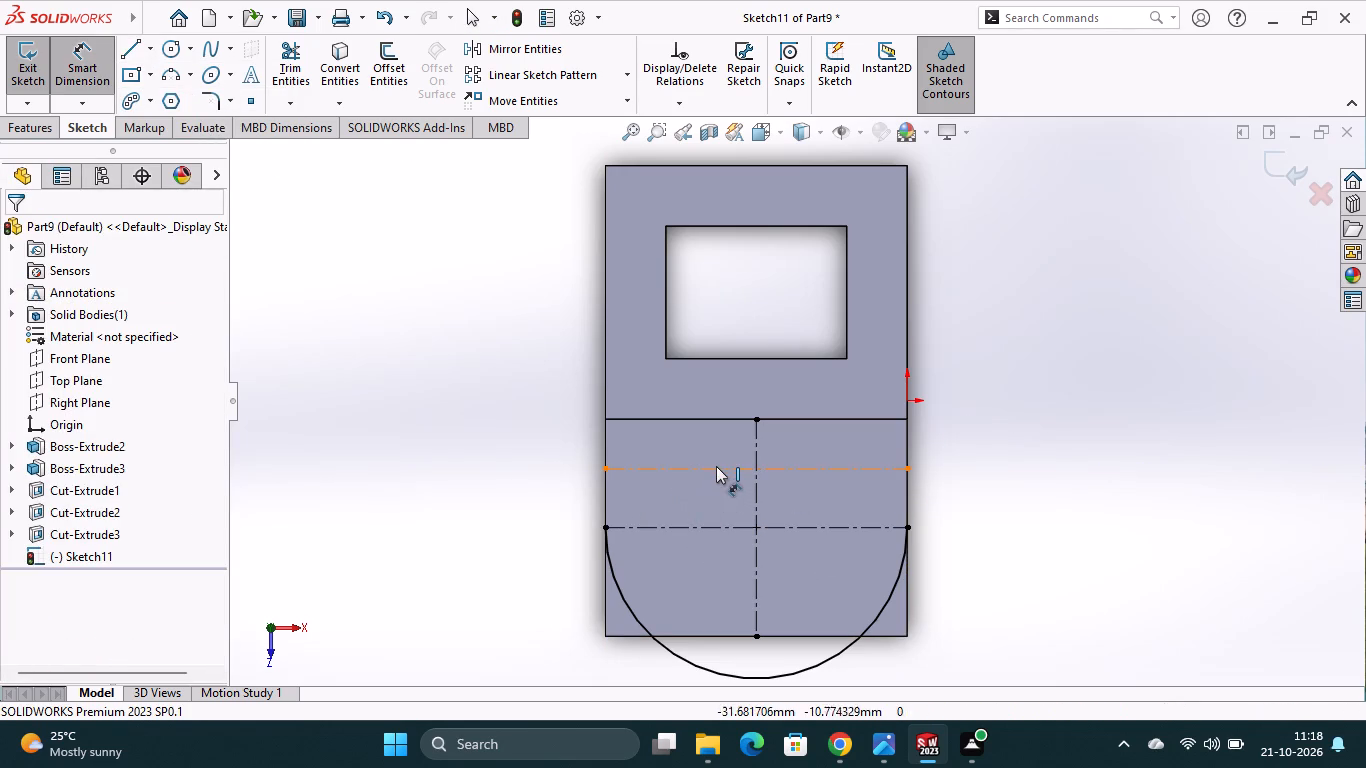
{"action": "left_click", "coordinate": [716, 466]}
{"action": "left_click", "coordinate": [718, 633]}
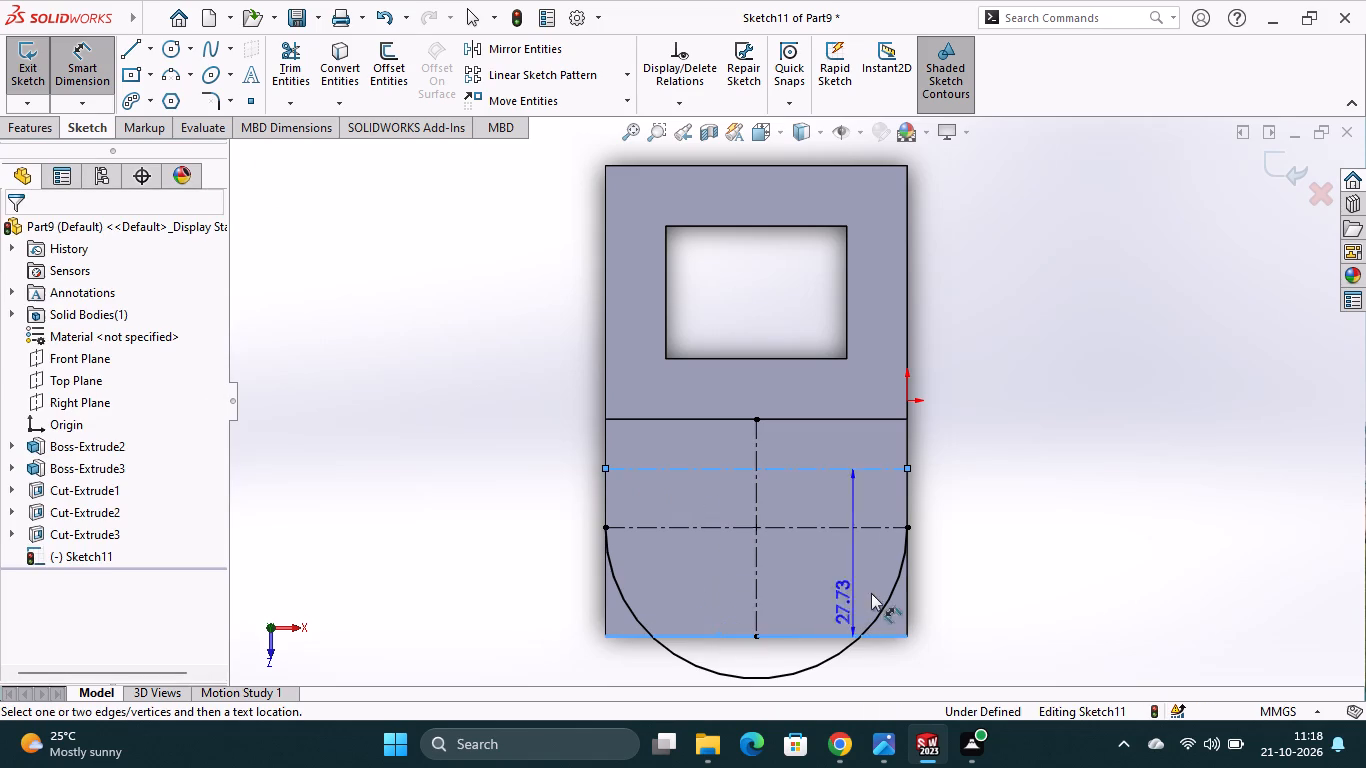
{"action": "left_click", "coordinate": [953, 559]}
{"action": "type", "text": "25"}
{"action": "key", "text": "Return"}
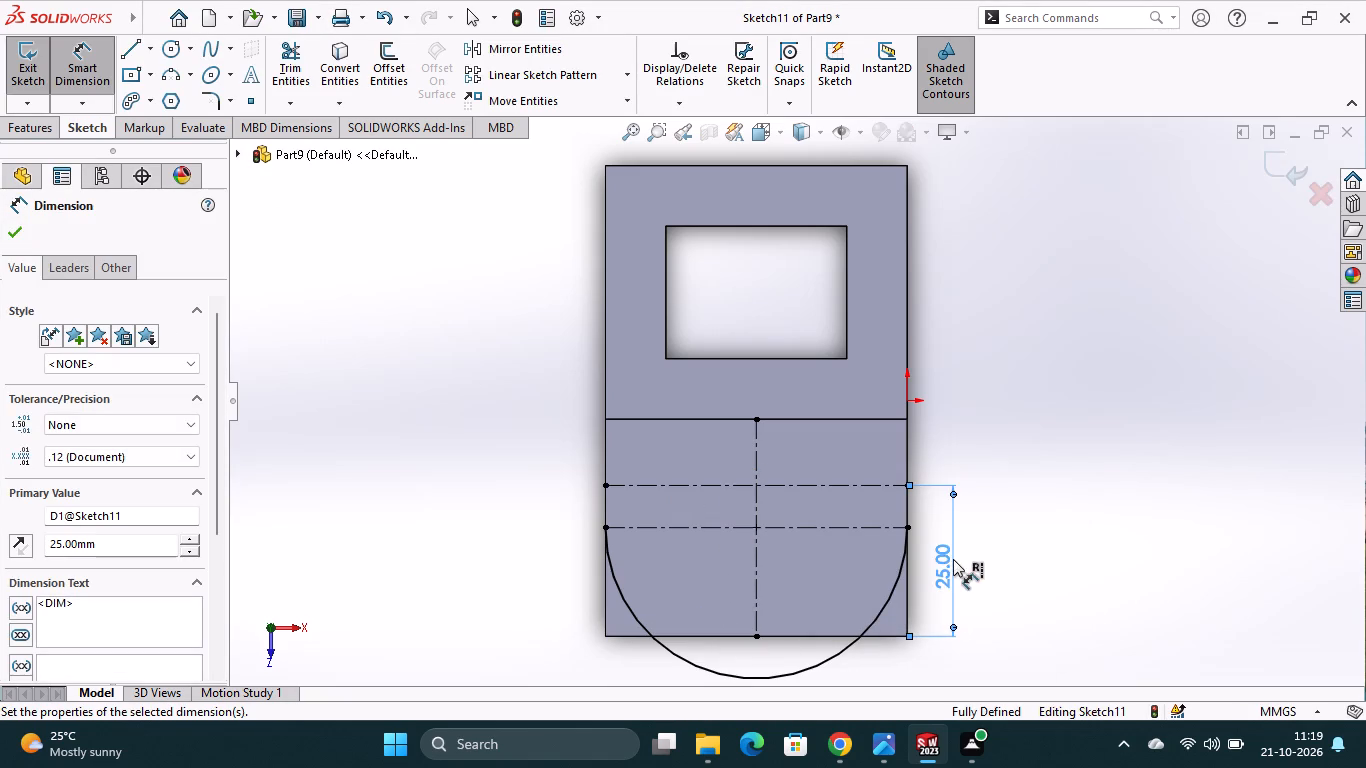
{"action": "right_click", "coordinate": [830, 525]}
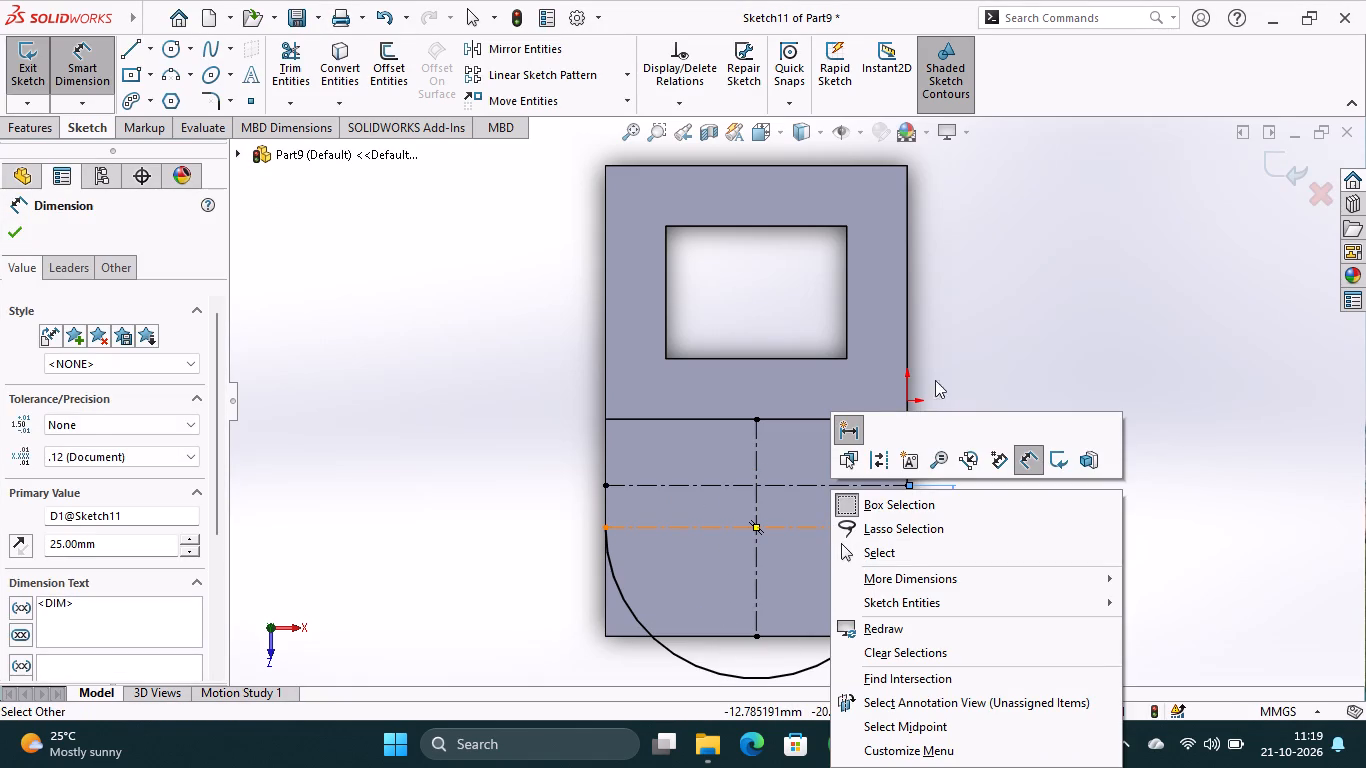
{"action": "left_click", "coordinate": [965, 355]}
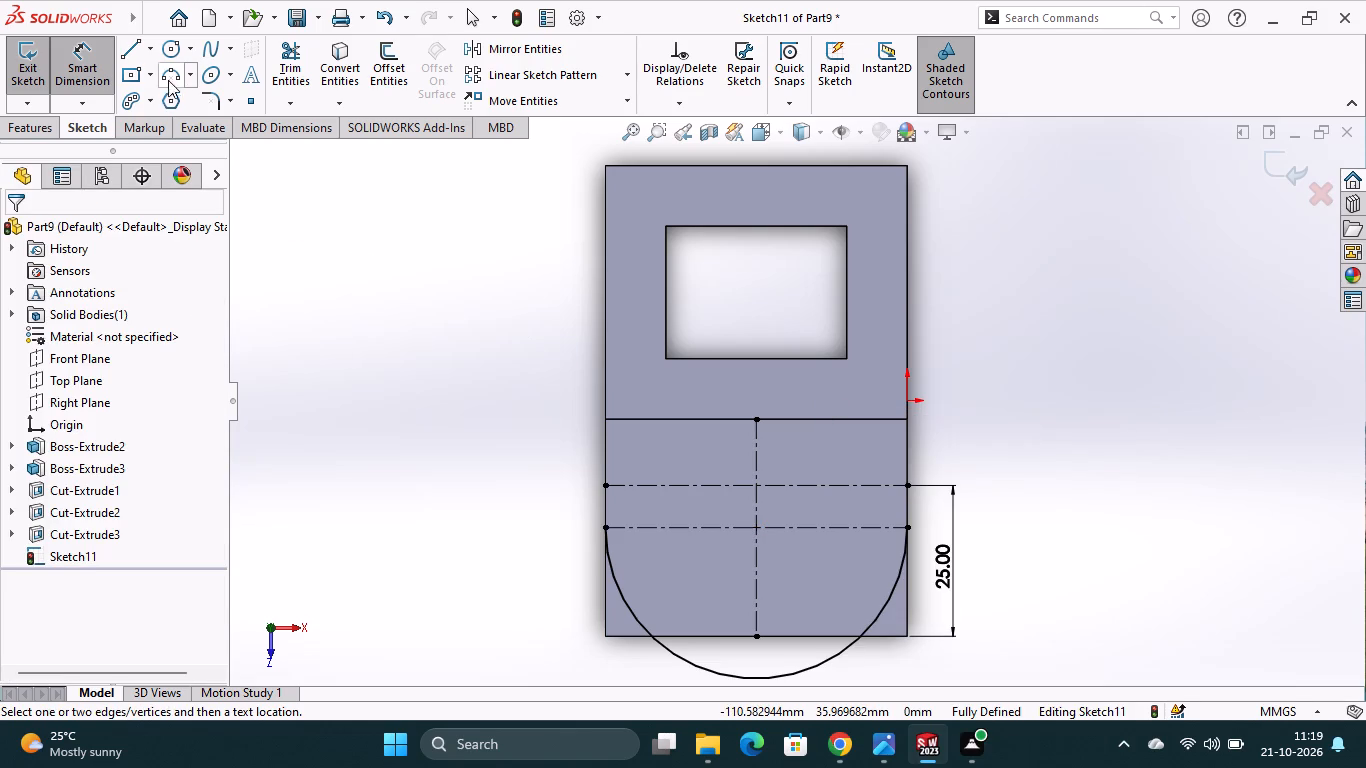
Draw a 25 mm radius, 180° three-point arc from the new centerline's endpoints through the front edge's midpoint.
{"action": "left_click", "coordinate": [169, 75]}
{"action": "left_click", "coordinate": [606, 488]}
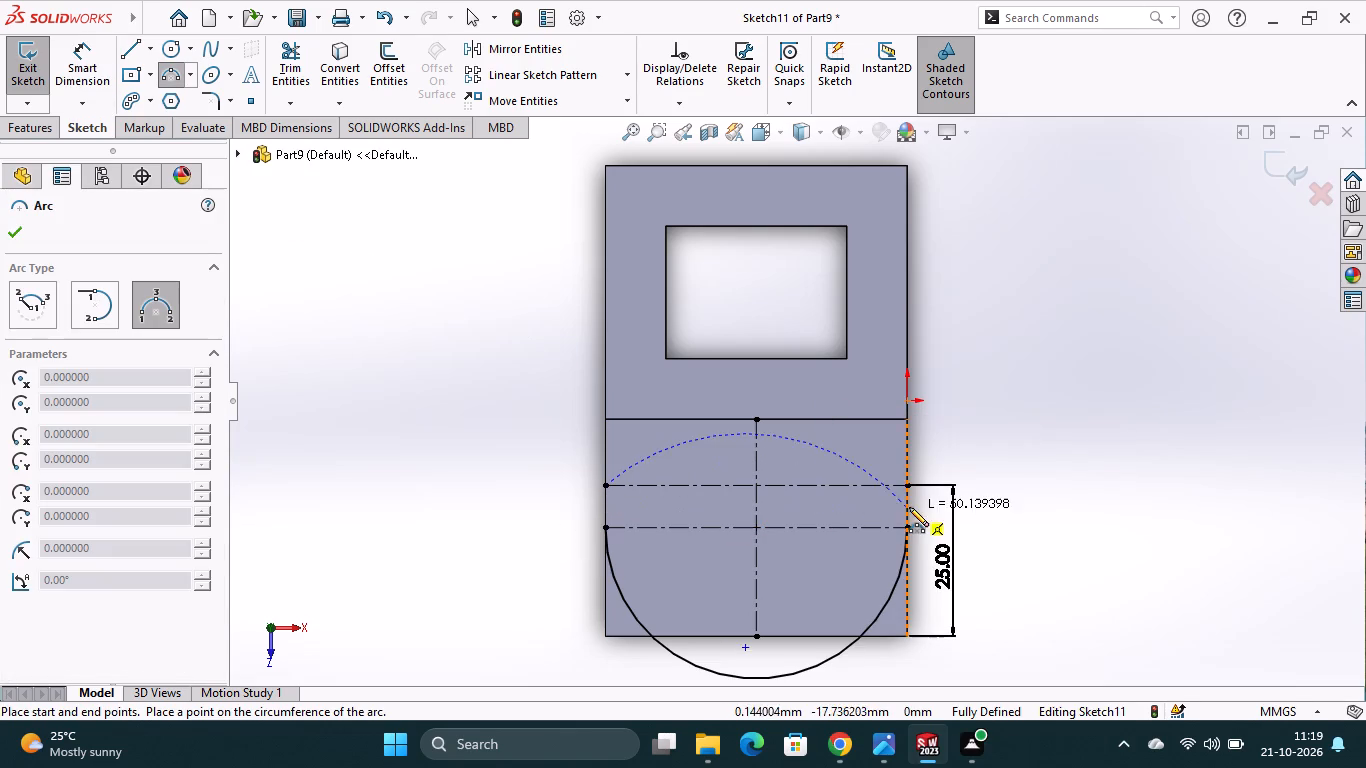
{"action": "left_click", "coordinate": [905, 485]}
{"action": "left_click", "coordinate": [757, 638]}
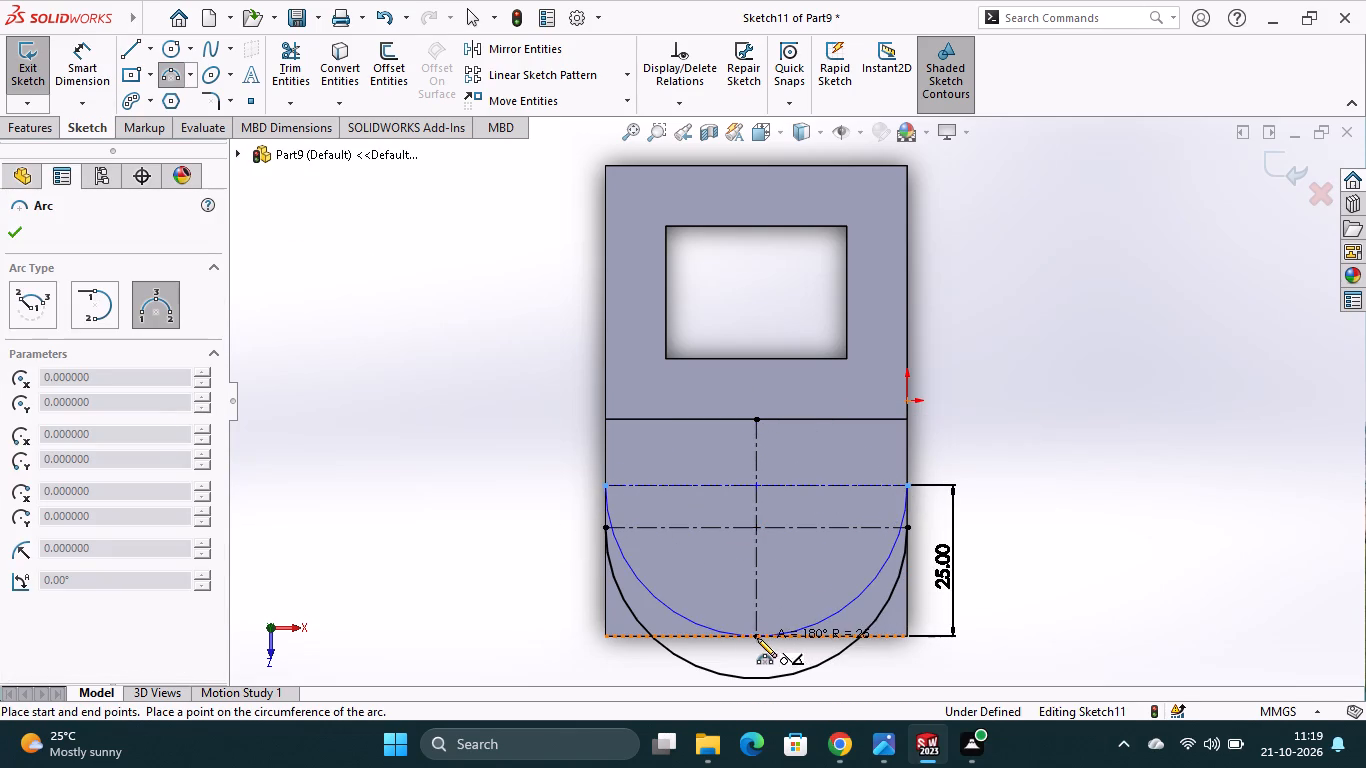
{"action": "key", "text": "Escape"}
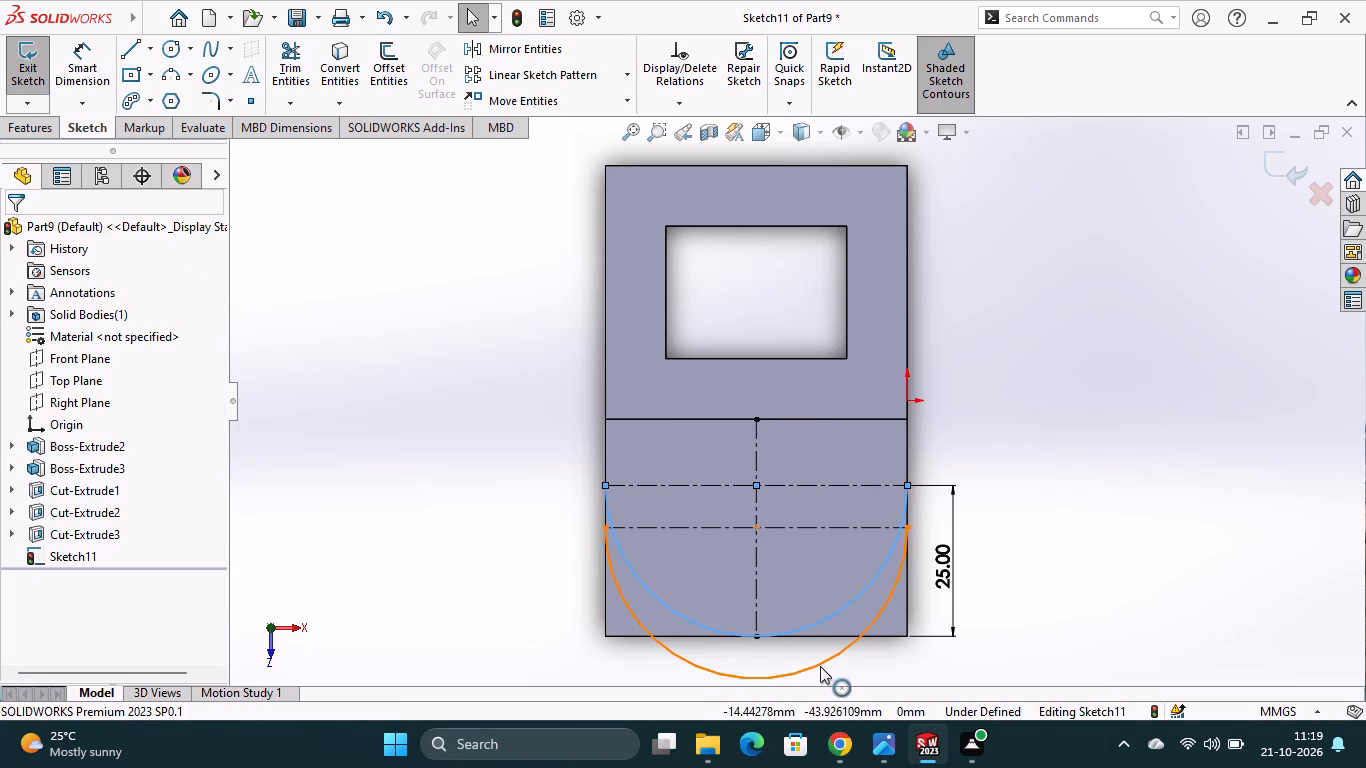
Delete the arc that overhangs the front edge and the horizontal centerline joining the side edges' midpoints.
{"action": "right_click", "coordinate": [820, 666]}
{"action": "left_click", "coordinate": [854, 672]}
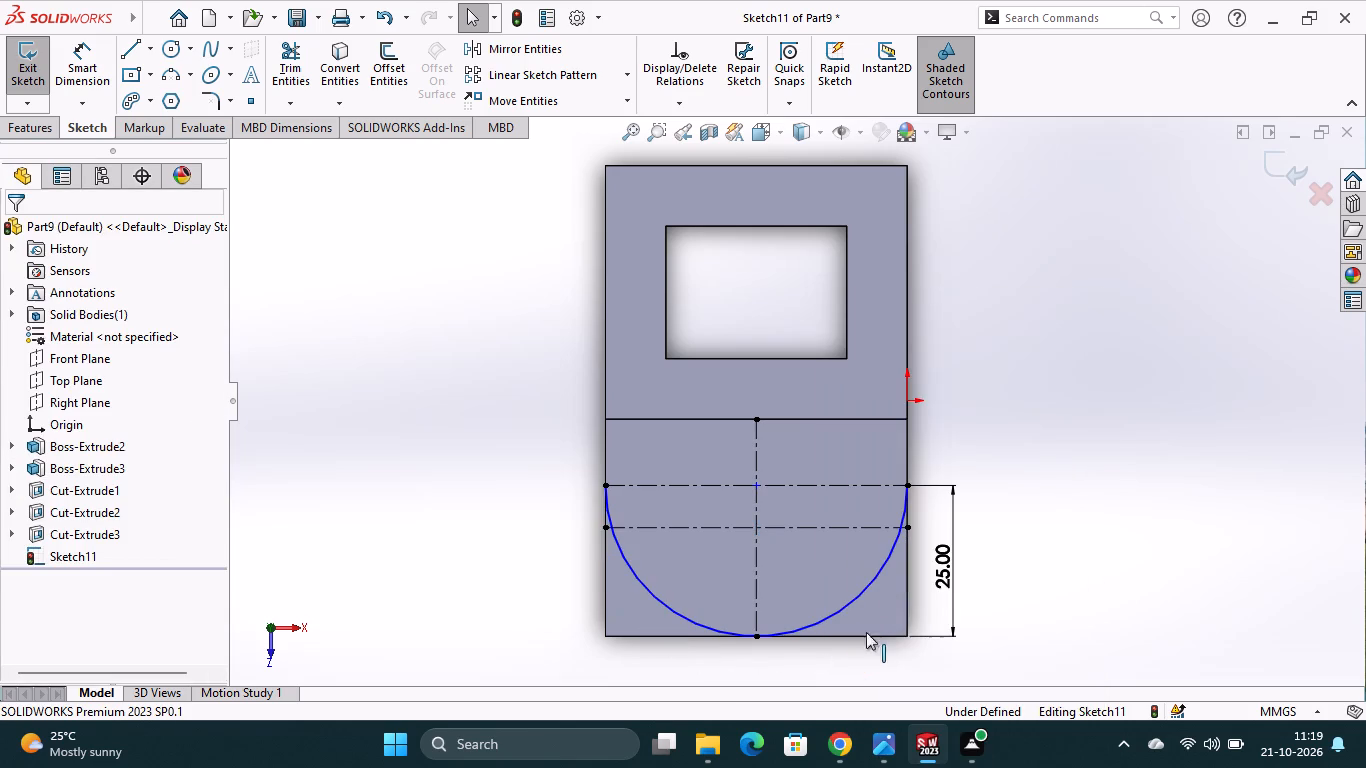
{"action": "right_click", "coordinate": [805, 526]}
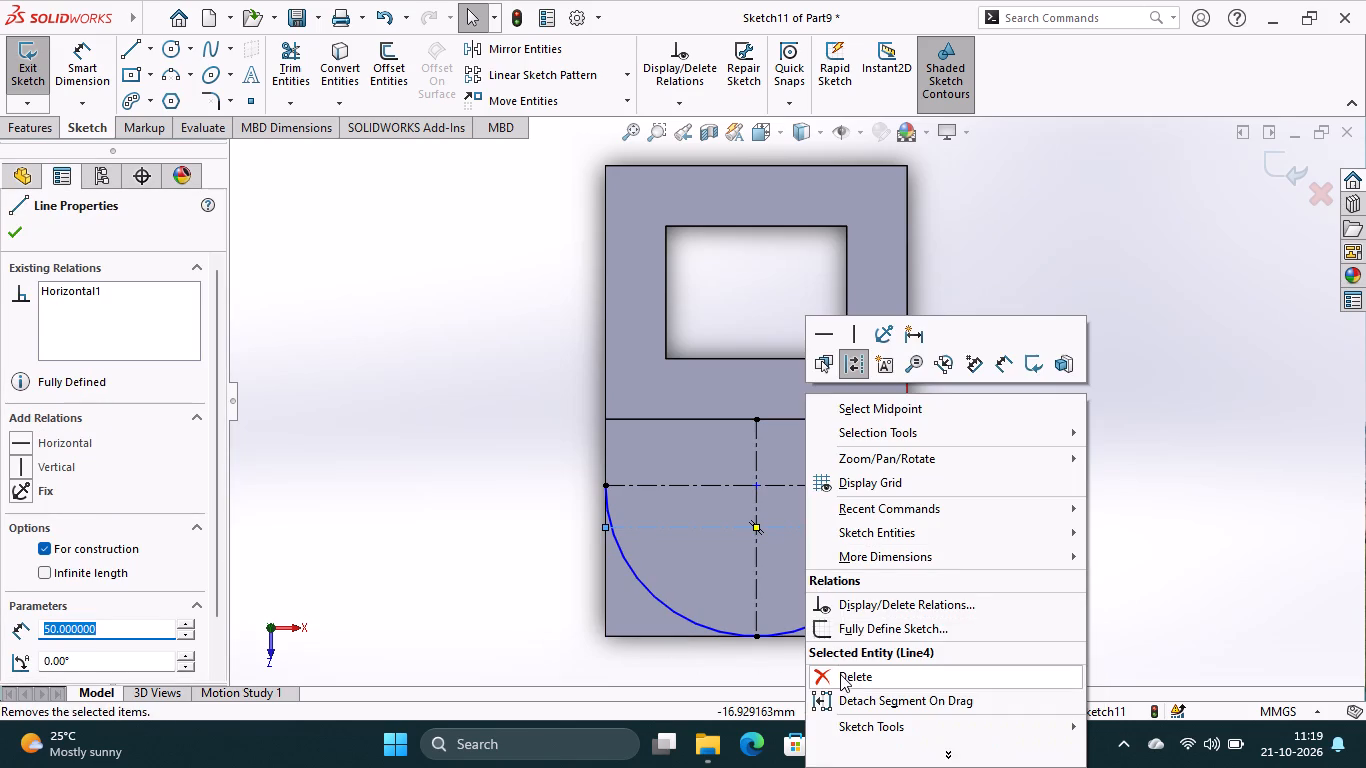
{"action": "left_click", "coordinate": [840, 674]}
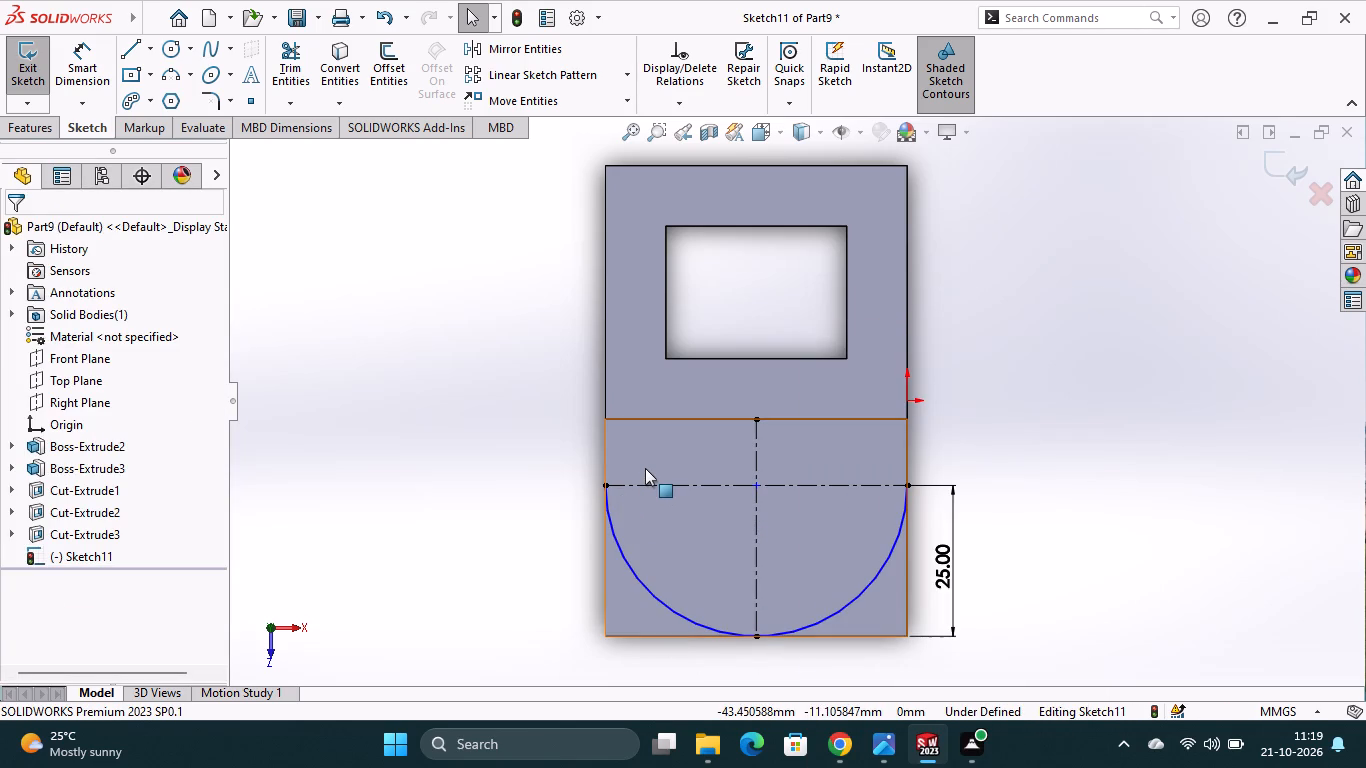
{"action": "key", "text": "Escape"}
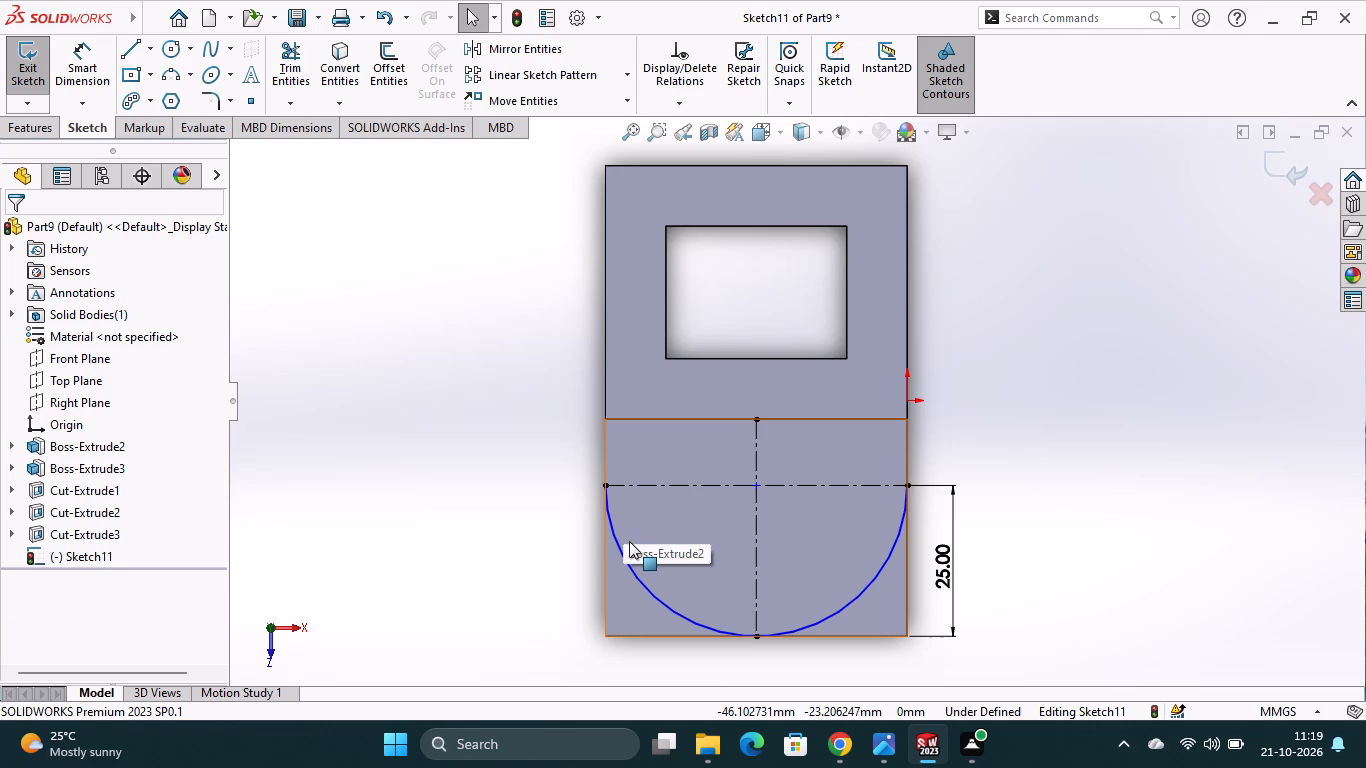
Make the 25 mm radius arc tangent to both side edges of the base.
{"action": "left_click", "coordinate": [538, 473]}
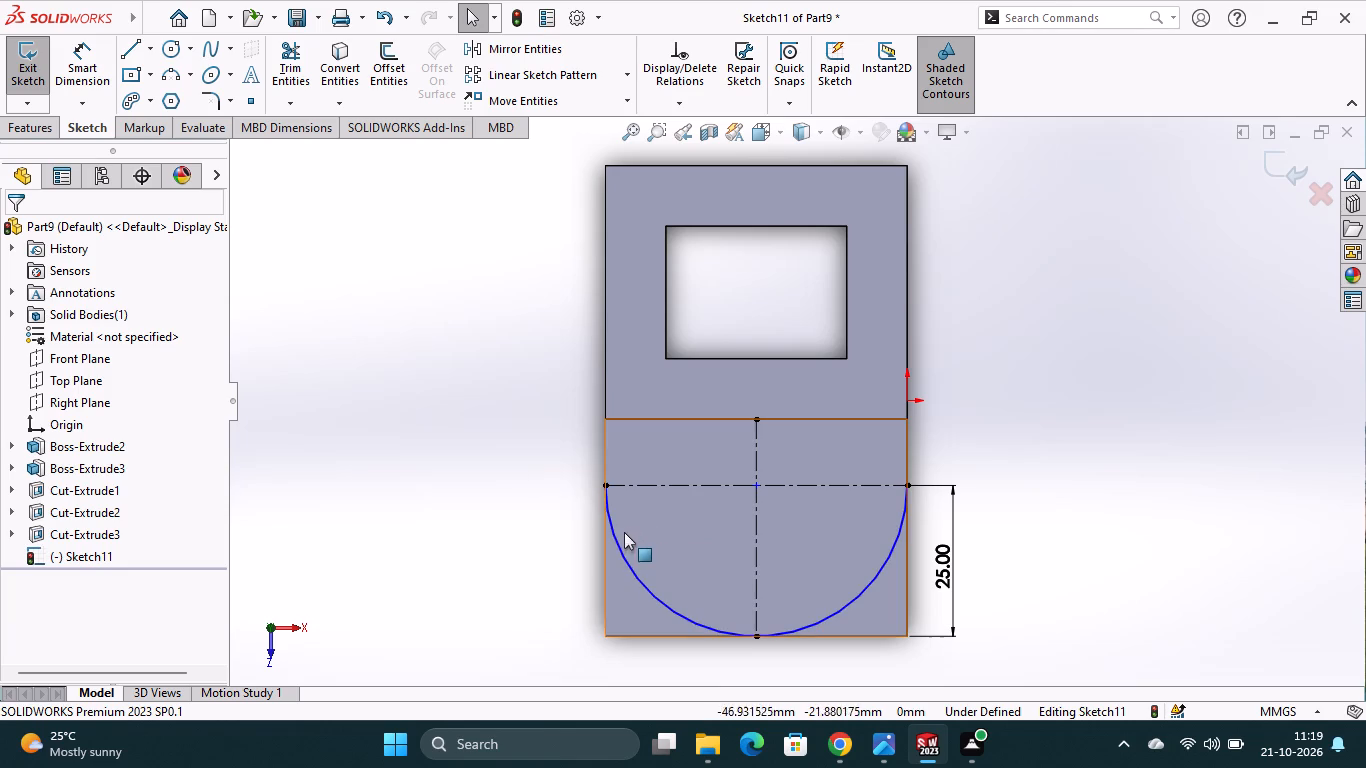
{"action": "left_click", "coordinate": [617, 534], "text": "ctrl"}
{"action": "left_click", "coordinate": [606, 456], "text": "ctrl"}
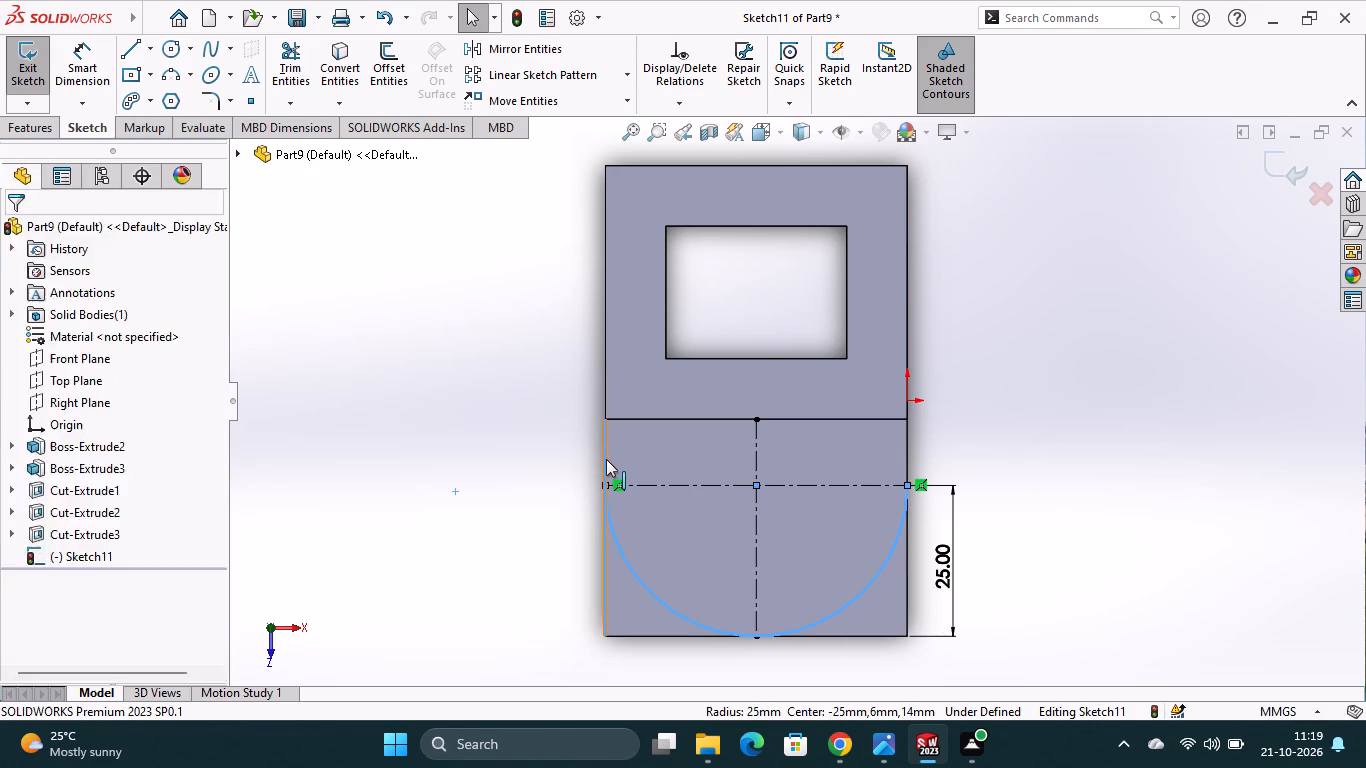
{"action": "left_click", "coordinate": [663, 359]}
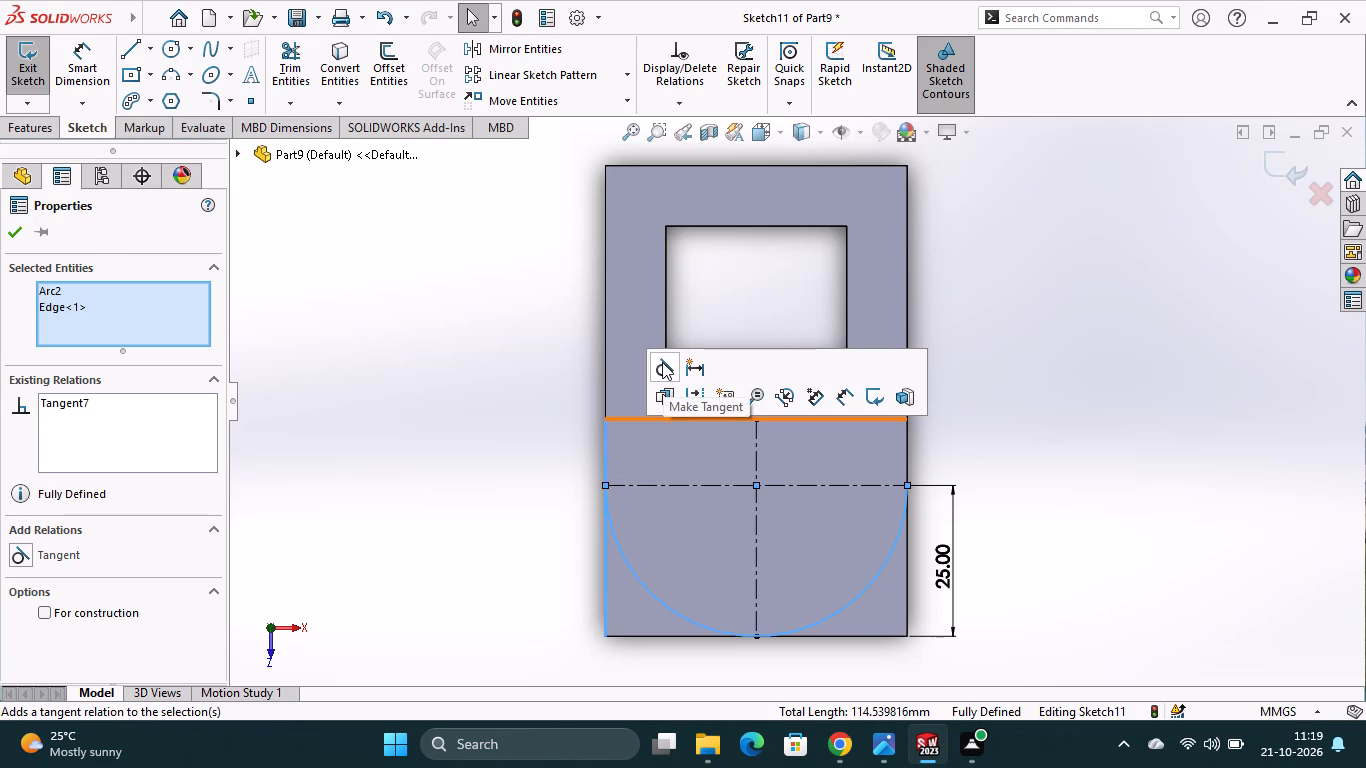
{"action": "left_click", "coordinate": [1, 237]}
{"action": "left_click", "coordinate": [9, 234]}
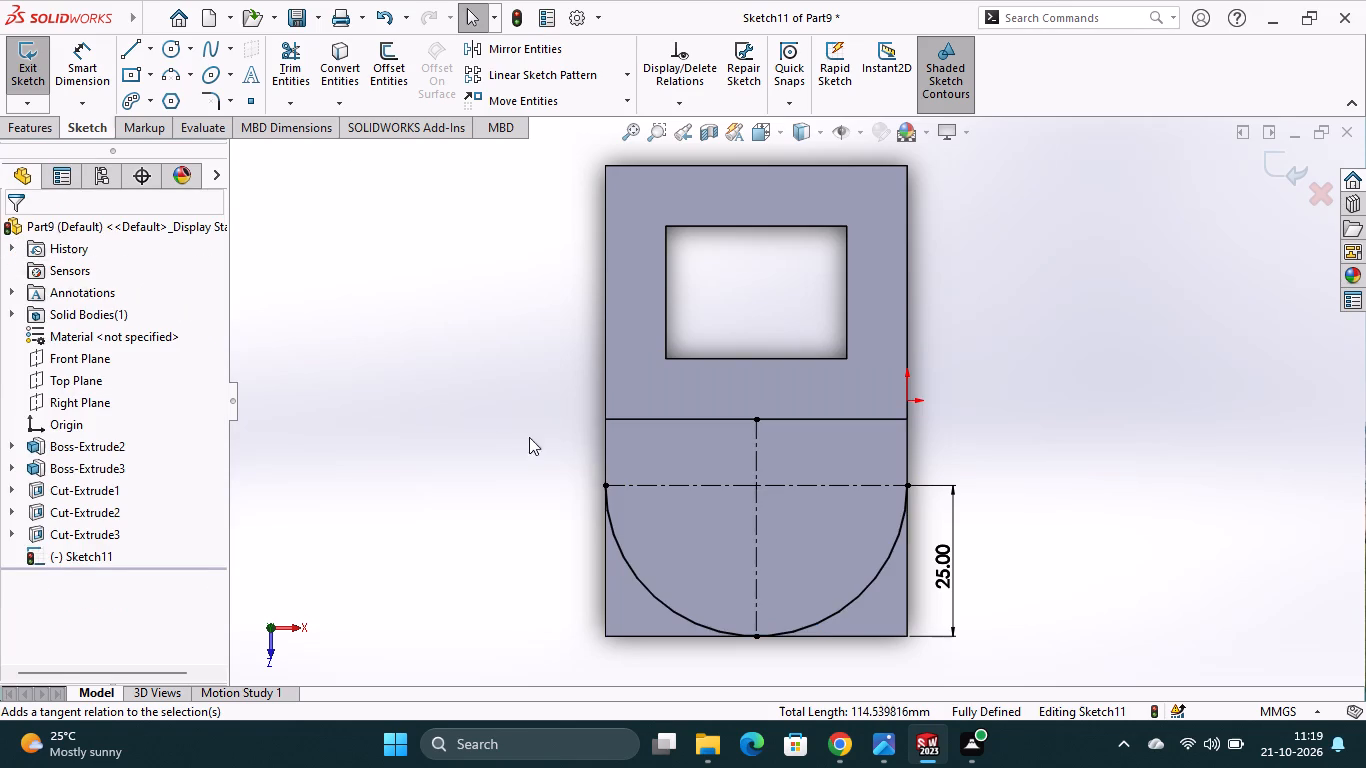
{"action": "left_click", "coordinate": [907, 452]}
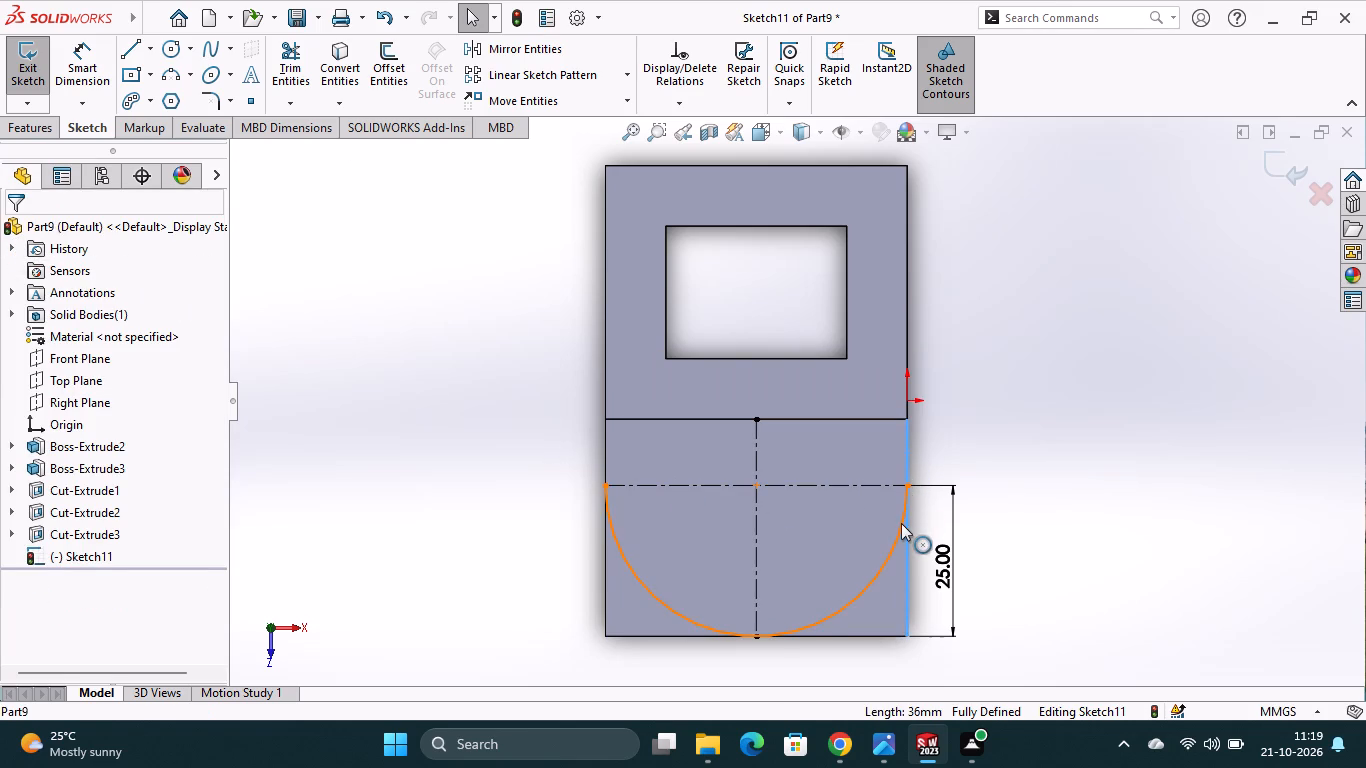
{"action": "left_click", "coordinate": [899, 527], "text": "ctrl"}
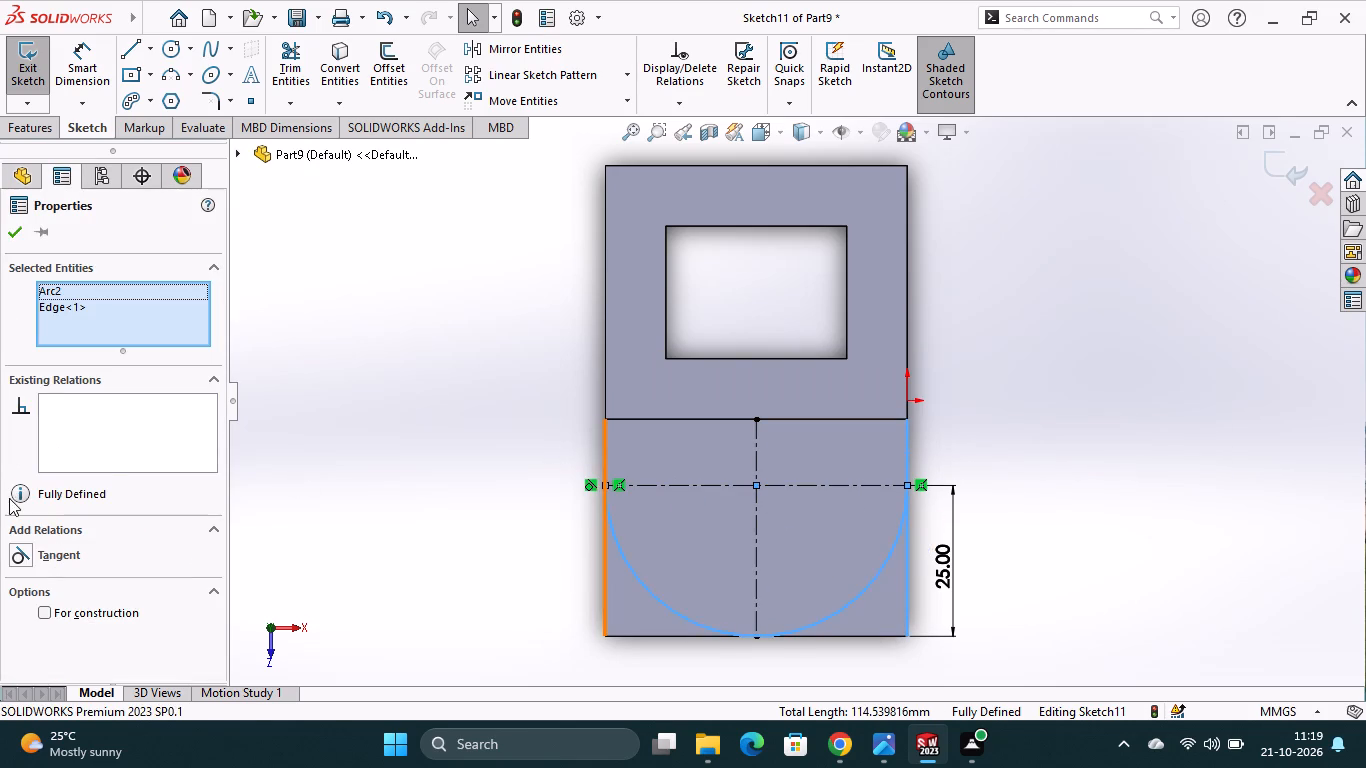
{"action": "left_click", "coordinate": [16, 548]}
{"action": "left_click", "coordinate": [12, 238]}
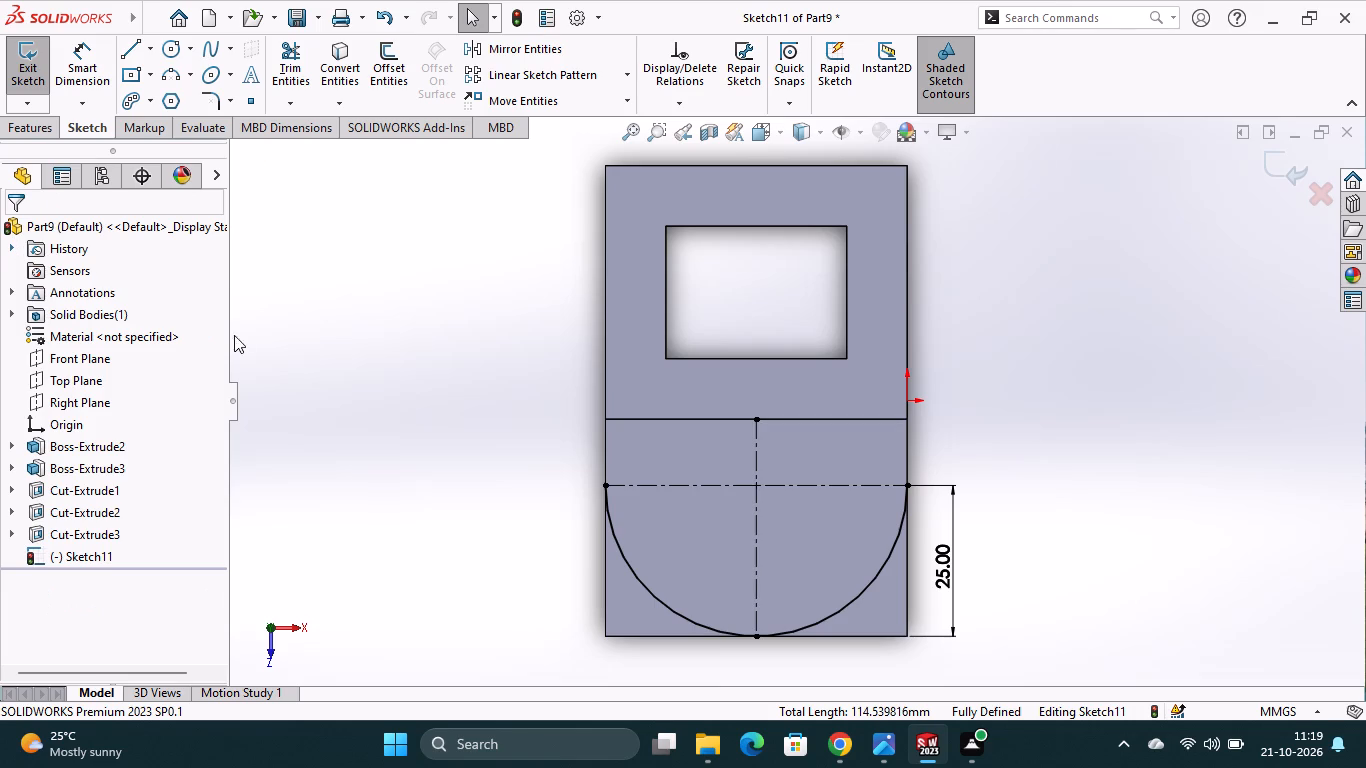
{"action": "left_click", "coordinate": [976, 442]}
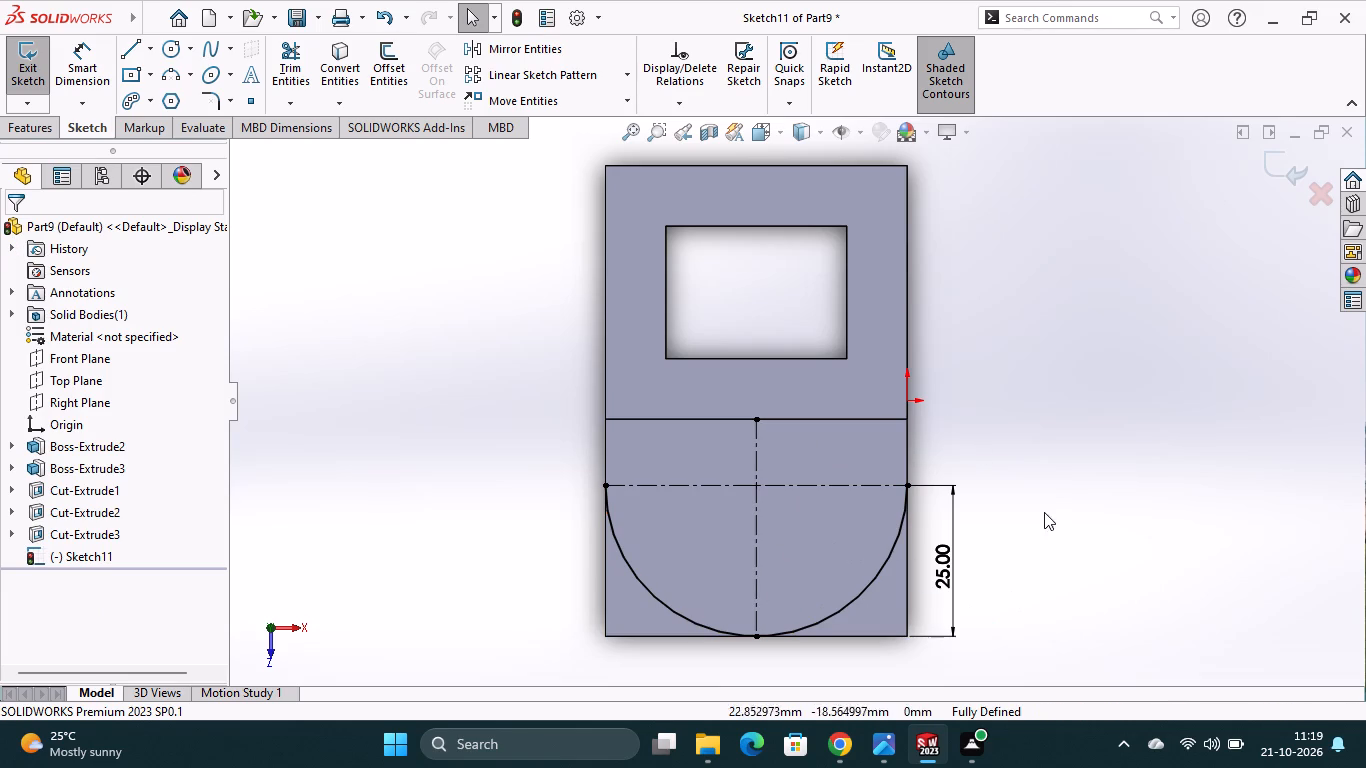
{"action": "left_click", "coordinate": [1028, 496]}
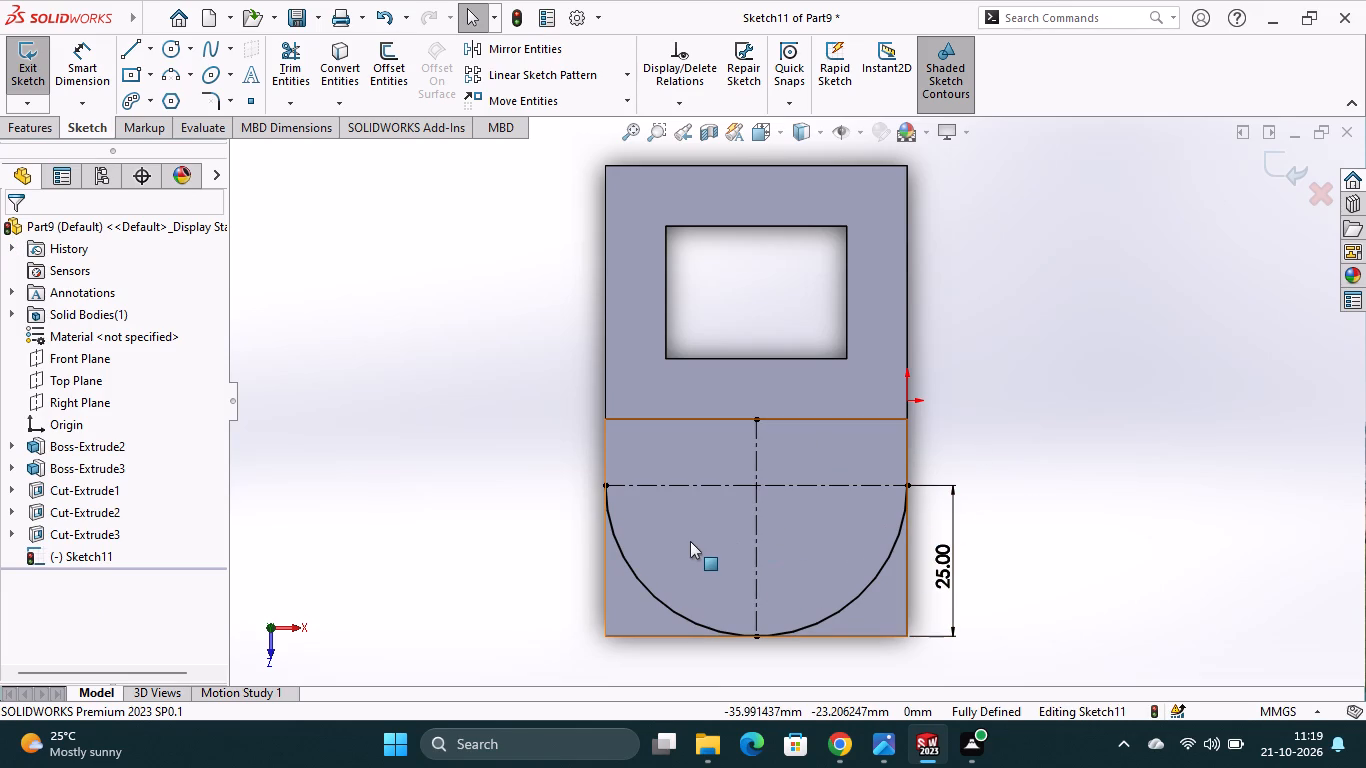
Draw 25 mm, 50 mm and 25 mm lines along the base's side and front edges, joining the arc's endpoints around the two front corners.
{"action": "left_click", "coordinate": [133, 53]}
{"action": "left_click", "coordinate": [606, 486]}
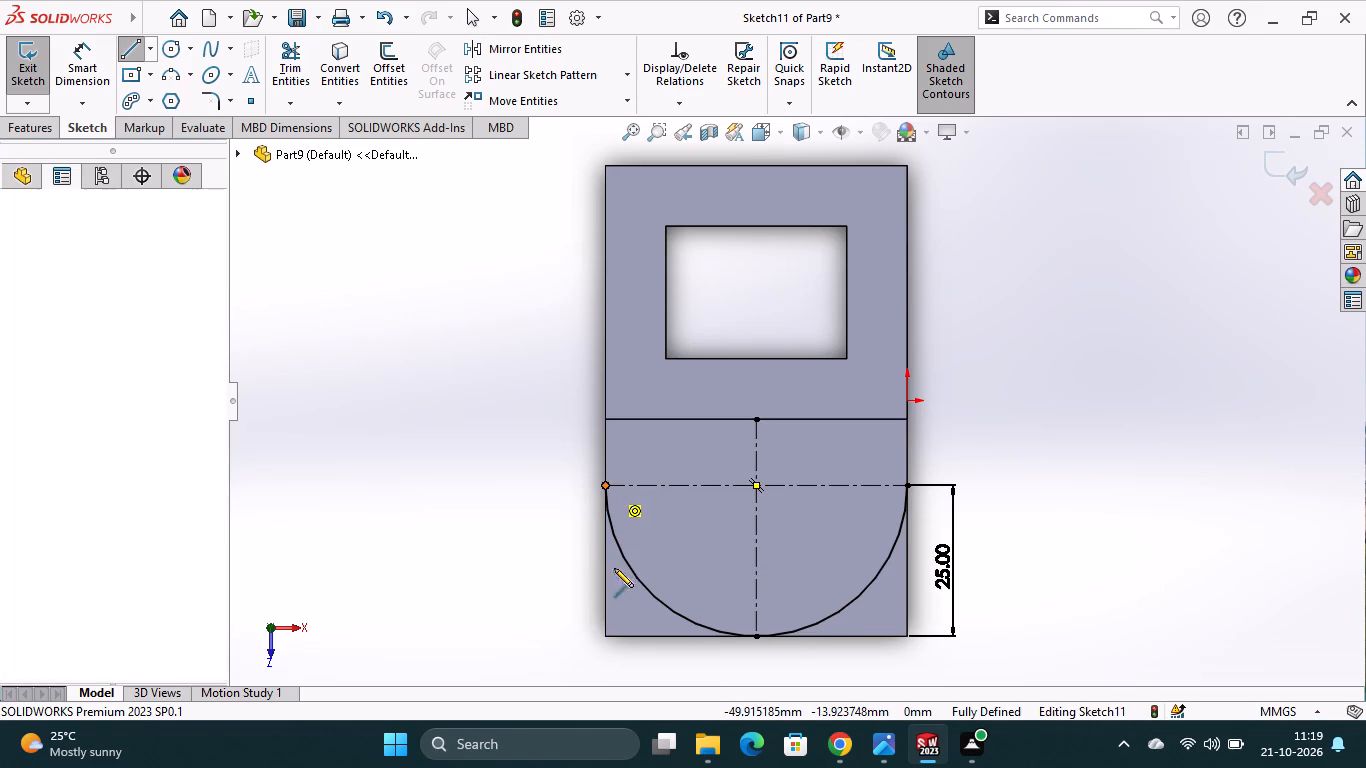
{"action": "left_click", "coordinate": [606, 636]}
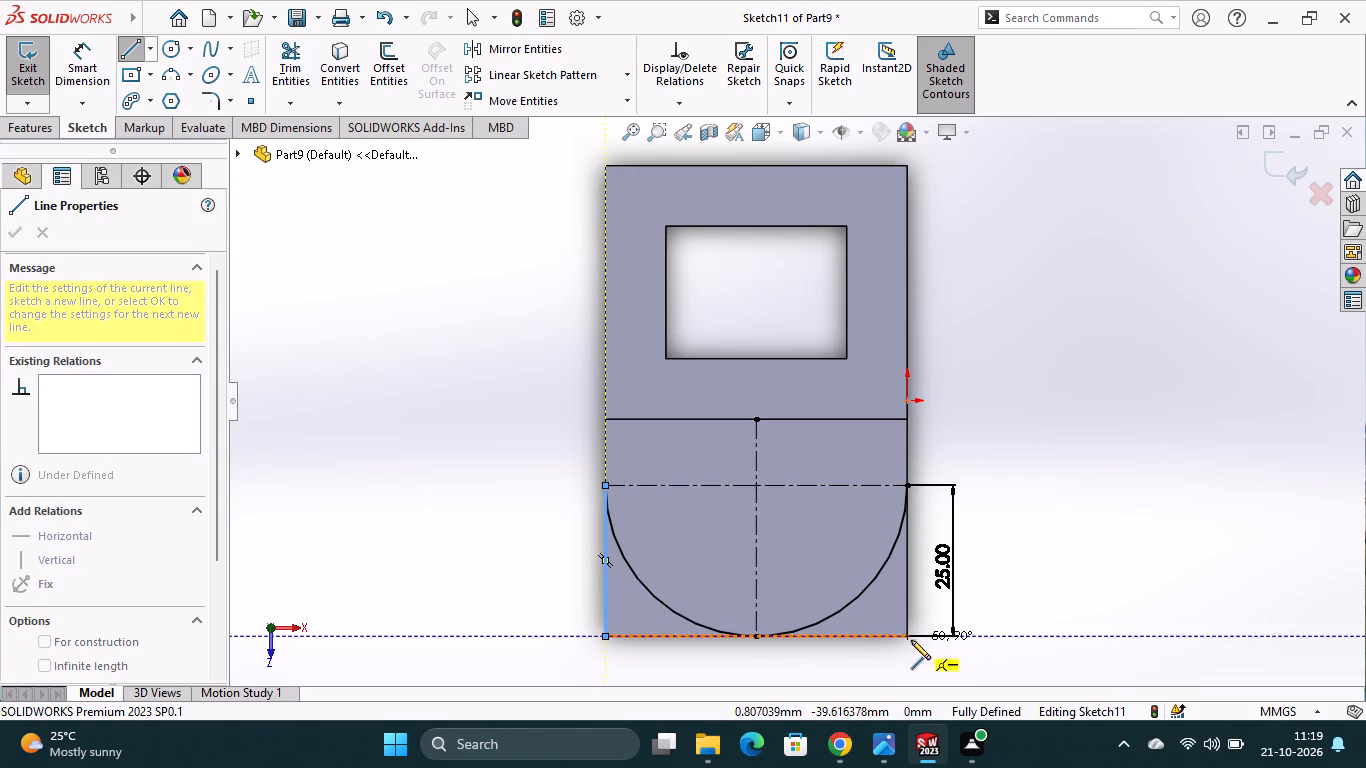
{"action": "left_click", "coordinate": [910, 638]}
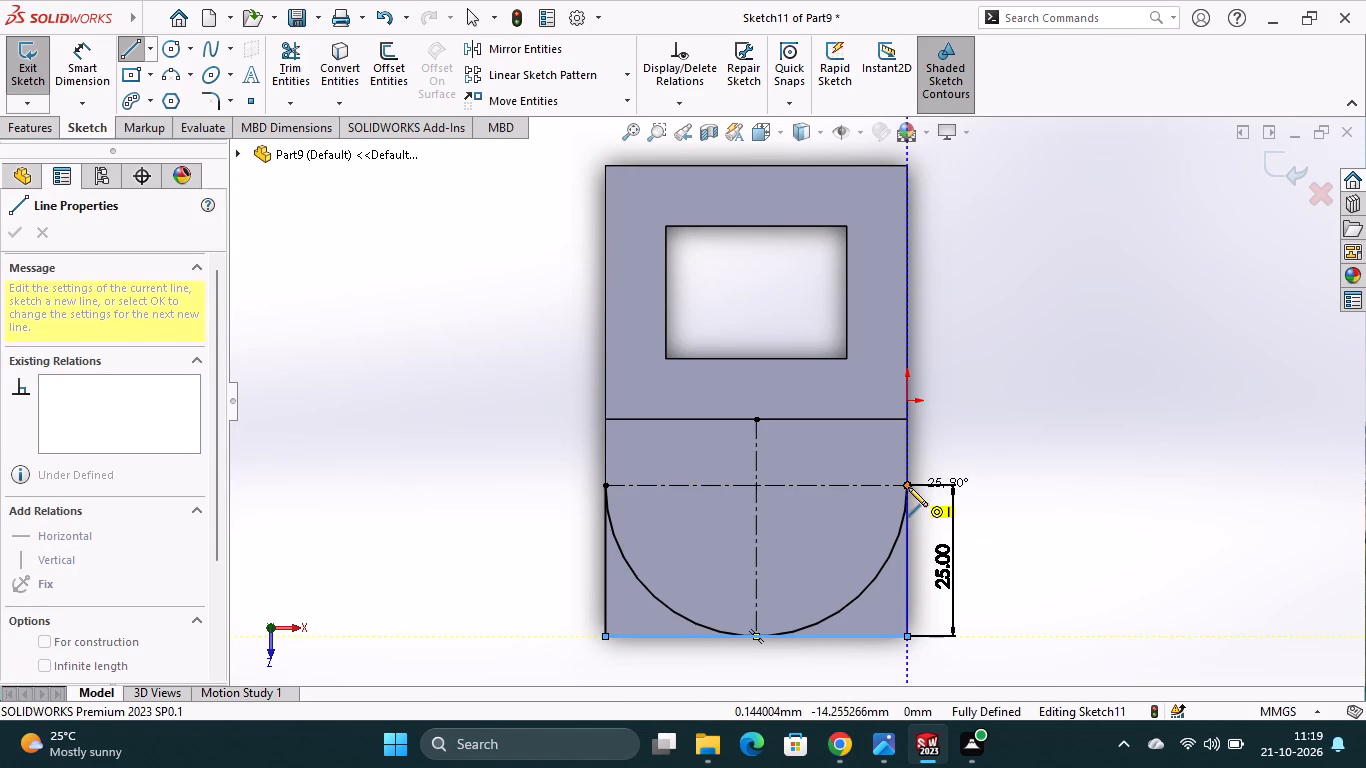
{"action": "left_click", "coordinate": [908, 487]}
{"action": "key", "text": "Escape"}
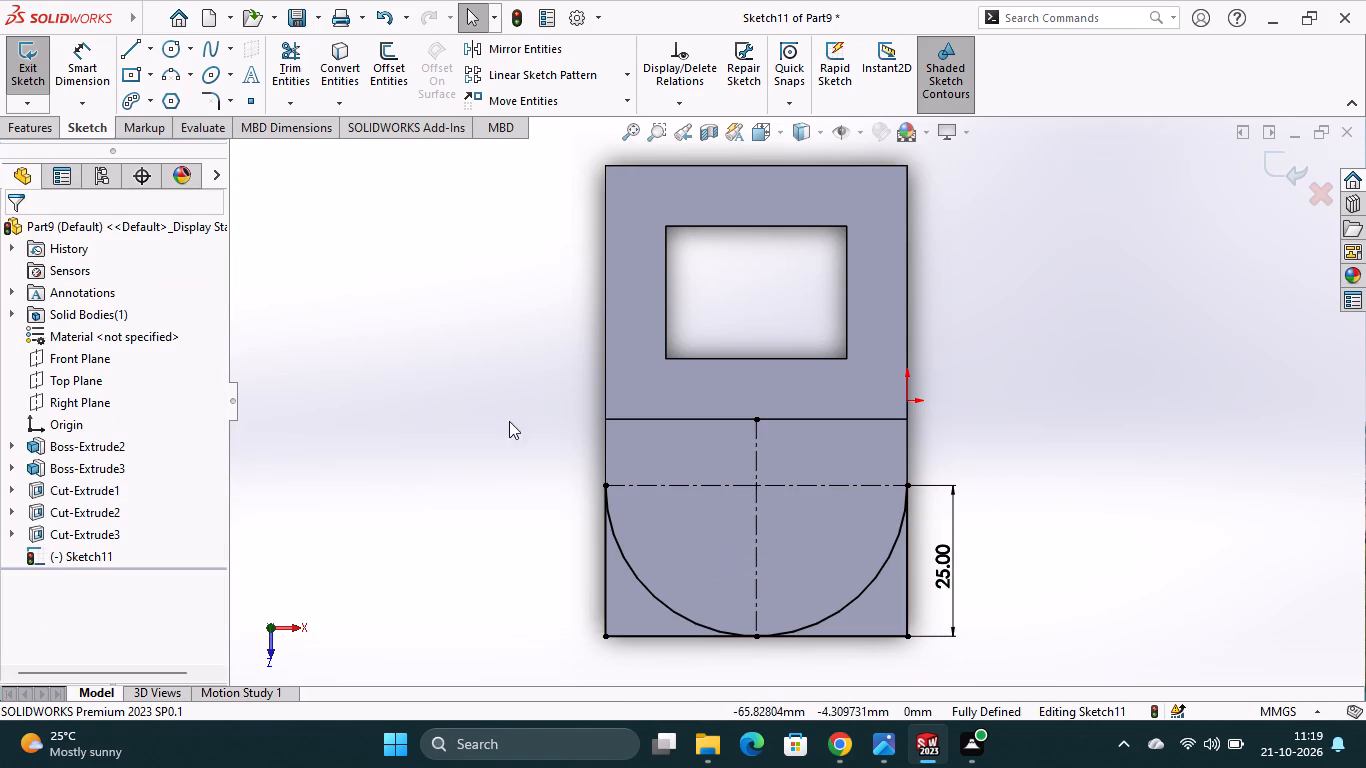
Extrude-cut the two corner regions outside the arc with a 12 mm blind depth.
{"action": "left_click", "coordinate": [42, 126]}
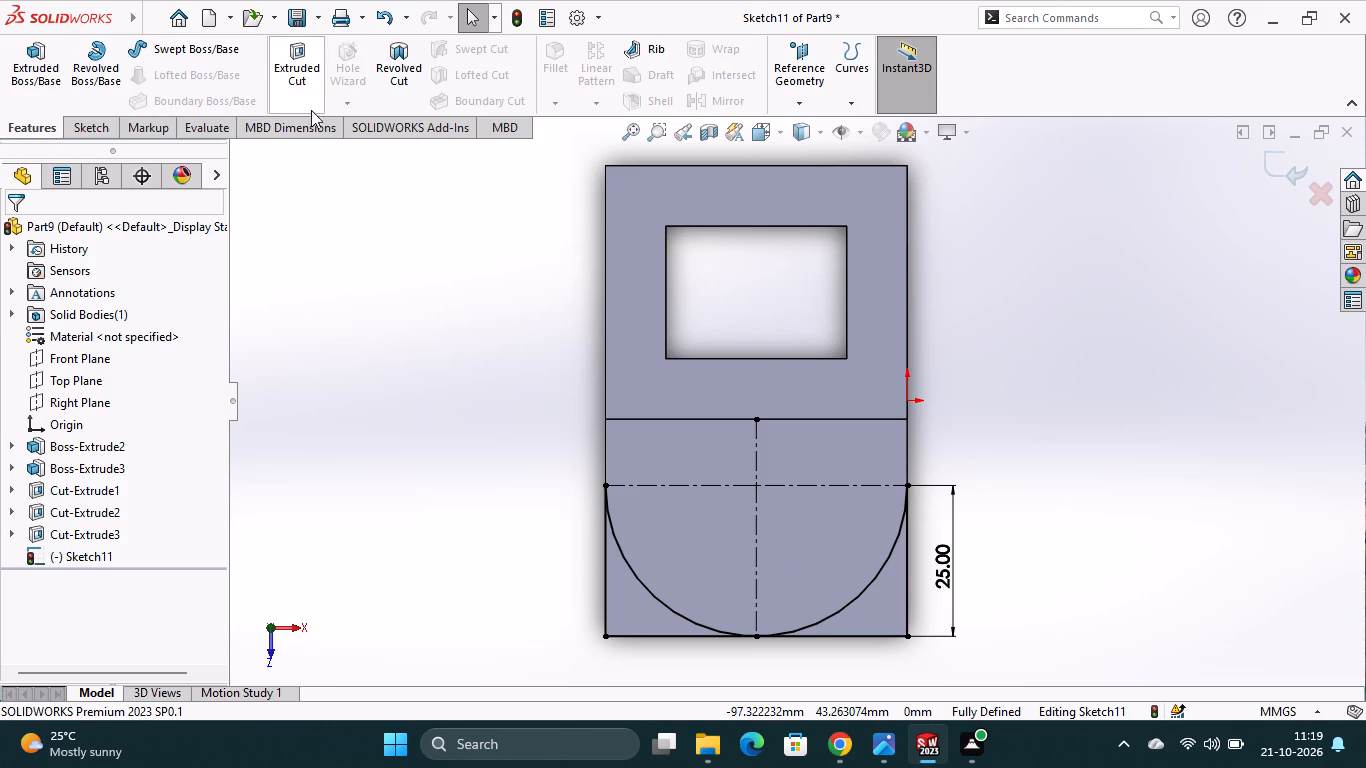
{"action": "left_click", "coordinate": [306, 100]}
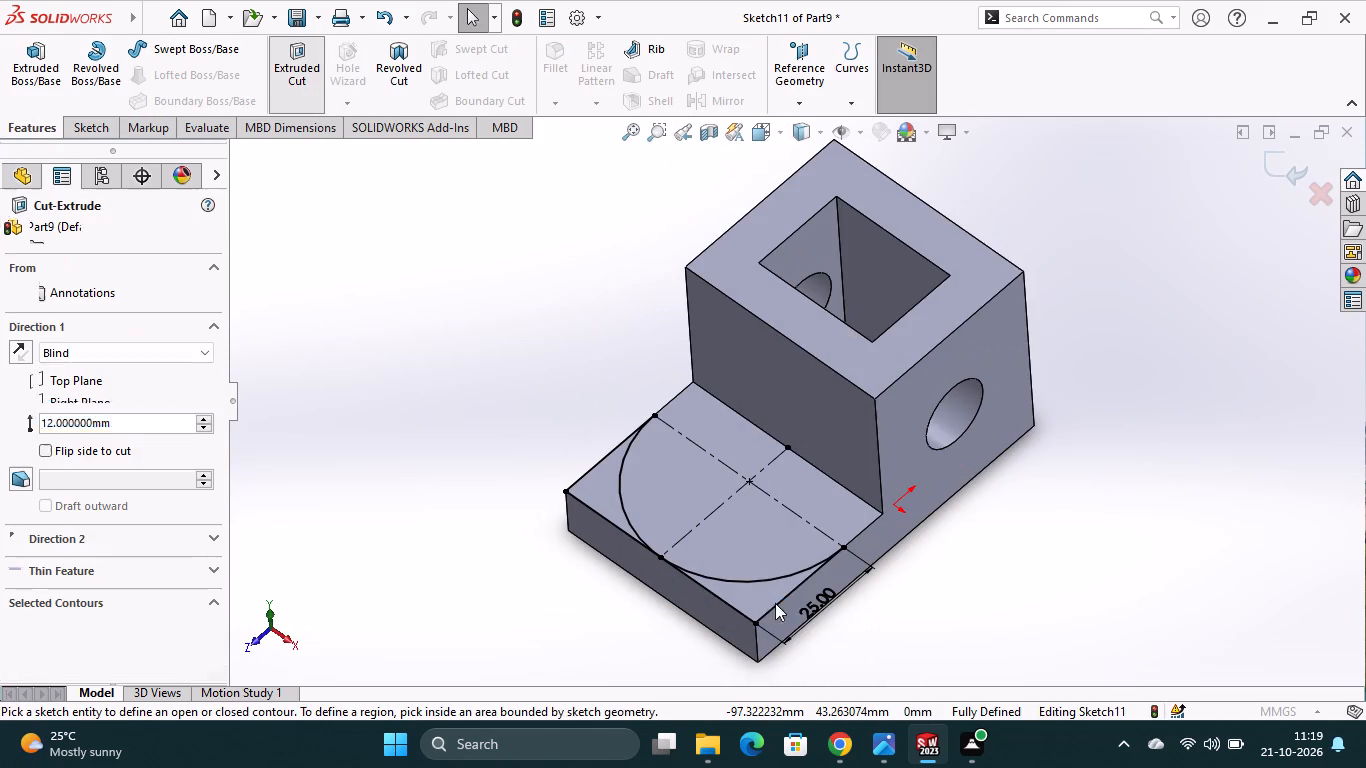
{"action": "left_click", "coordinate": [753, 602]}
{"action": "left_click", "coordinate": [604, 490]}
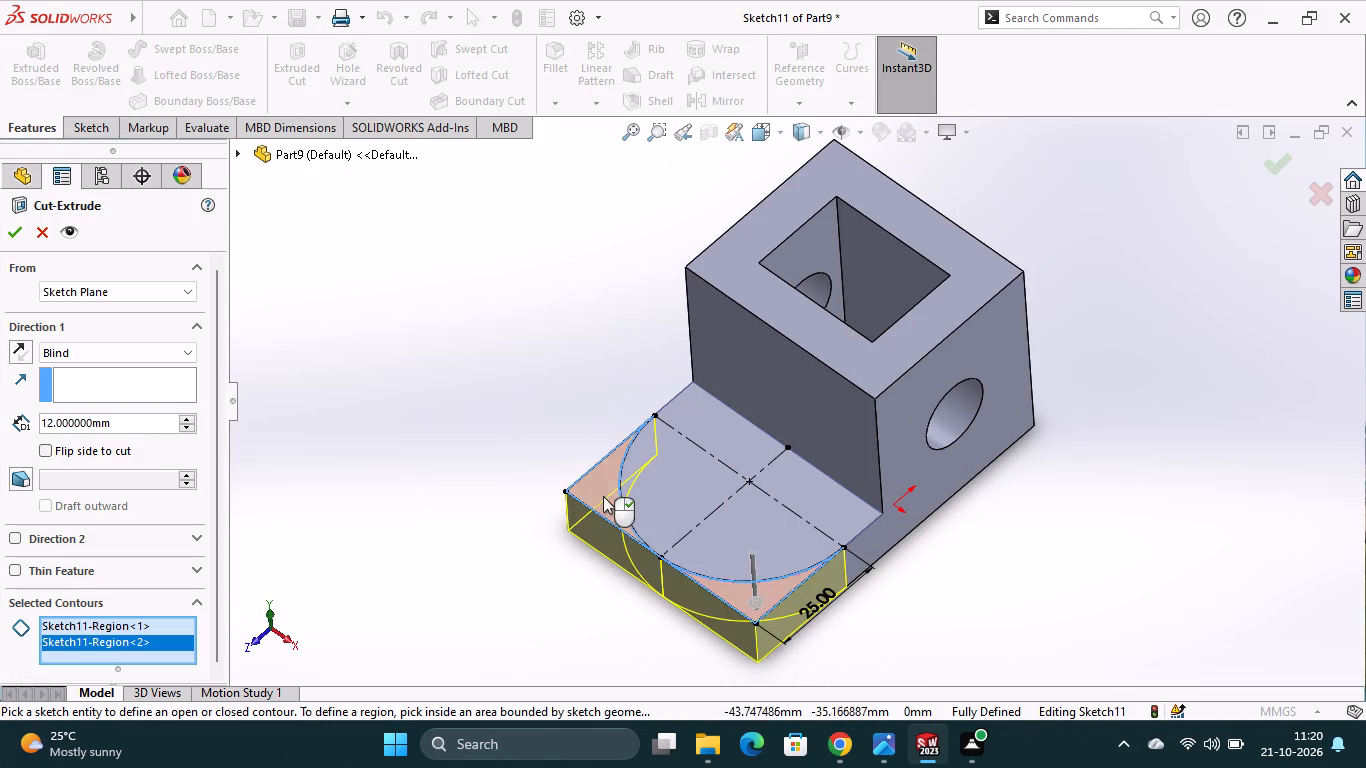
{"action": "left_click", "coordinate": [17, 235]}
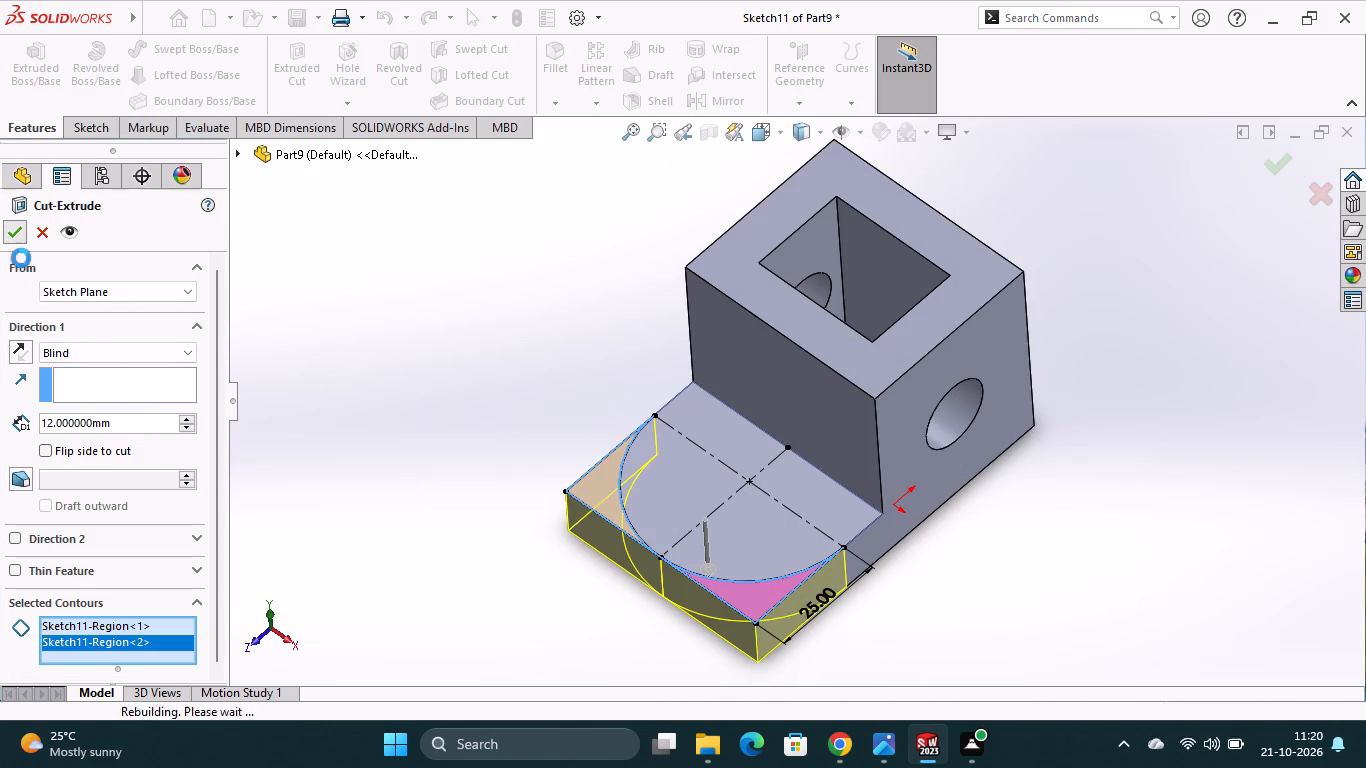
{"action": "left_click", "coordinate": [578, 586]}
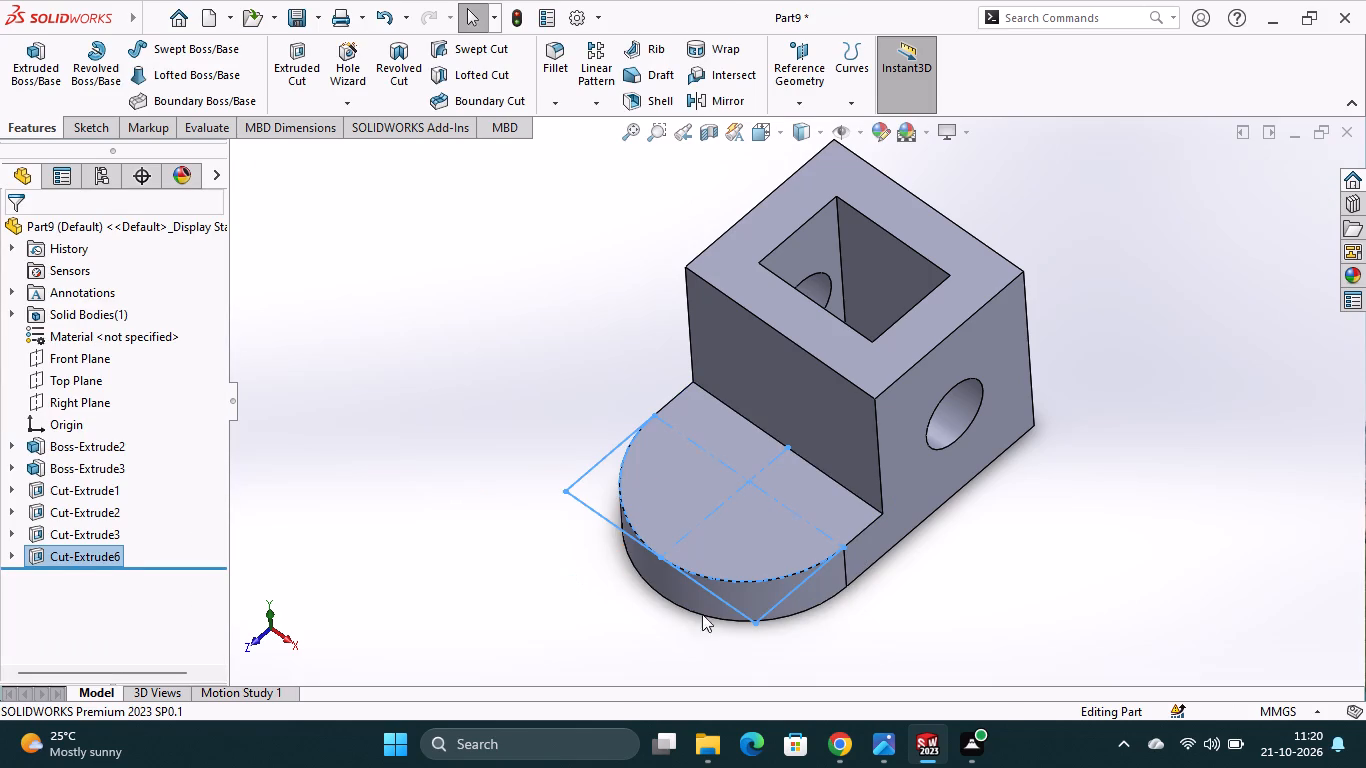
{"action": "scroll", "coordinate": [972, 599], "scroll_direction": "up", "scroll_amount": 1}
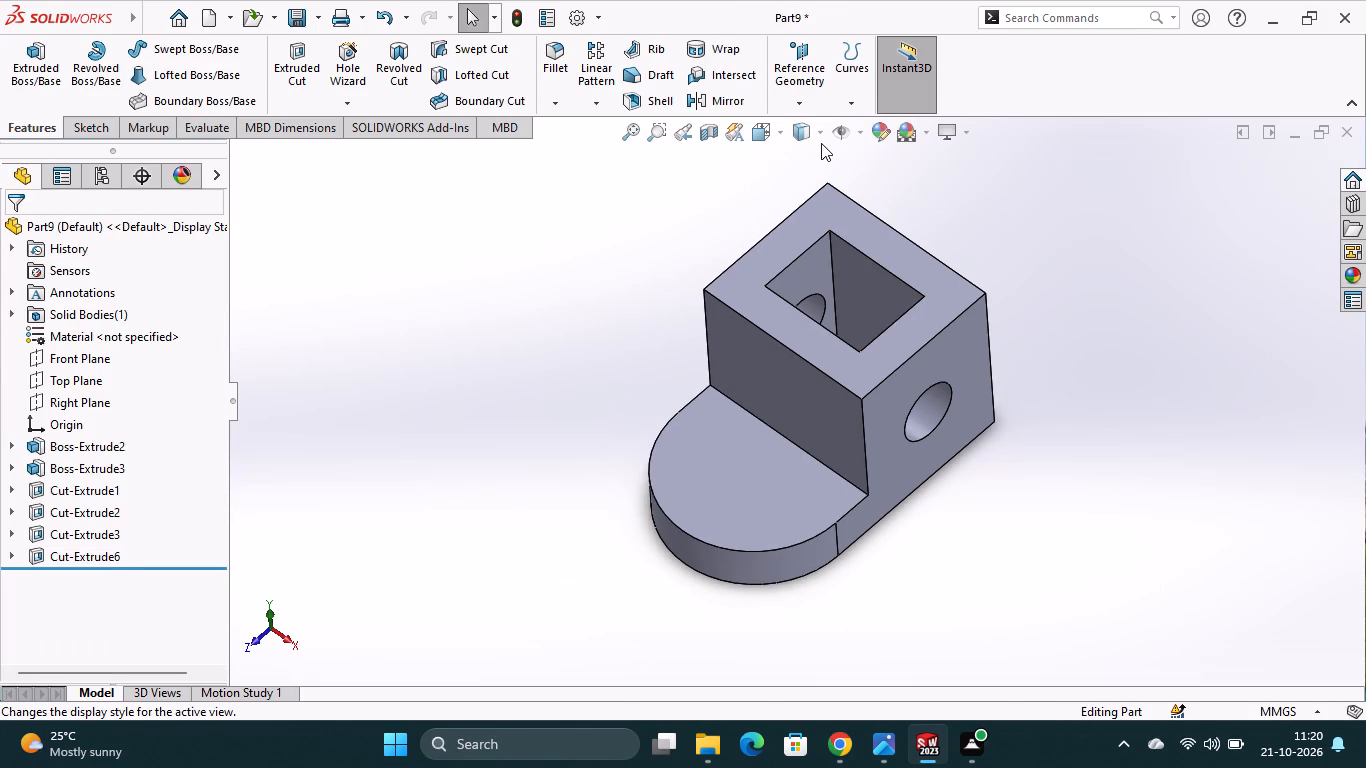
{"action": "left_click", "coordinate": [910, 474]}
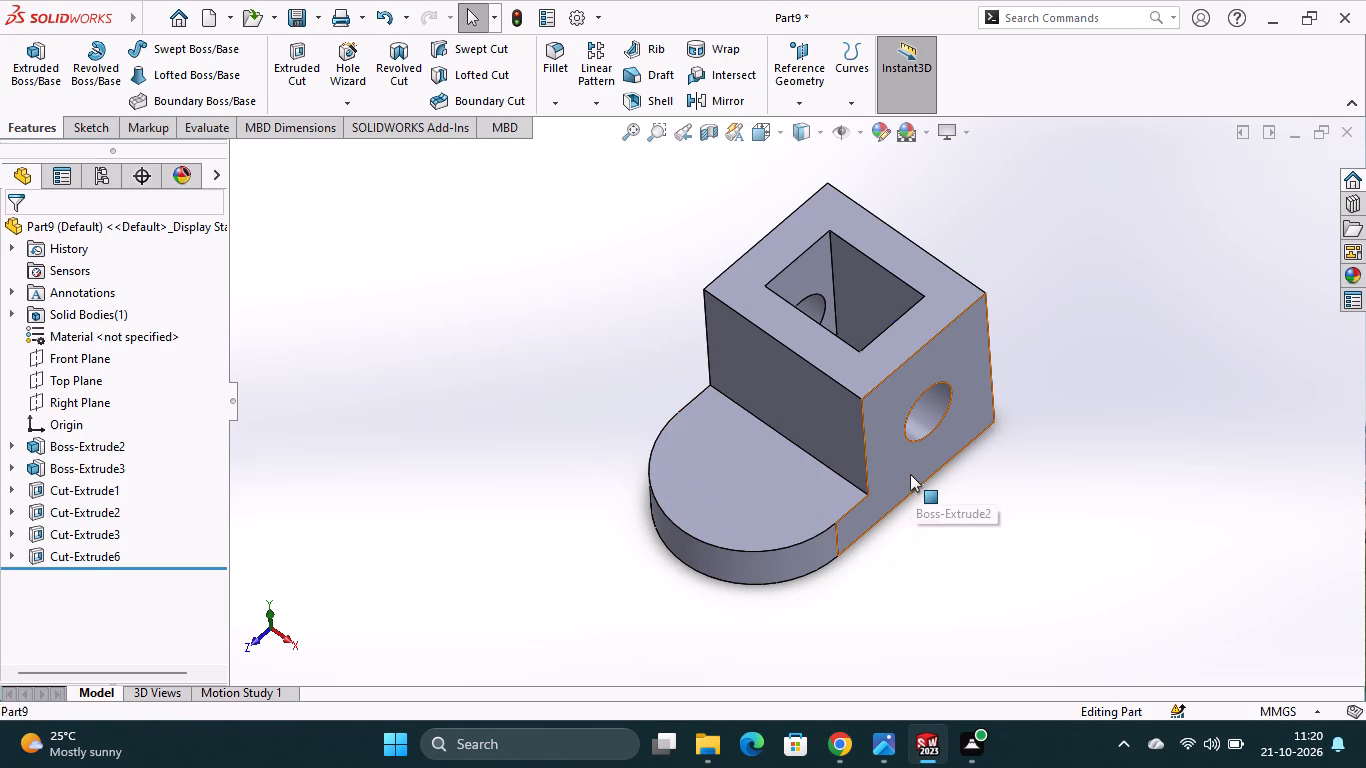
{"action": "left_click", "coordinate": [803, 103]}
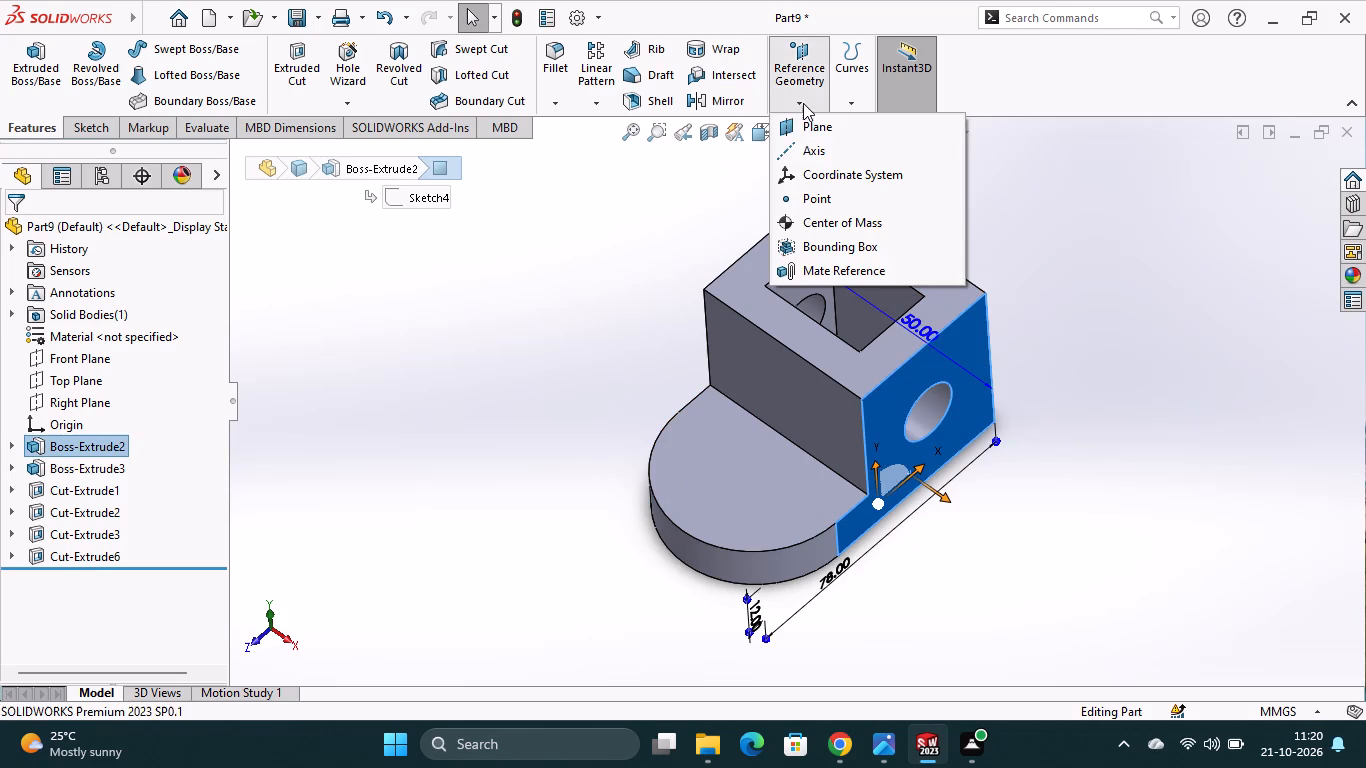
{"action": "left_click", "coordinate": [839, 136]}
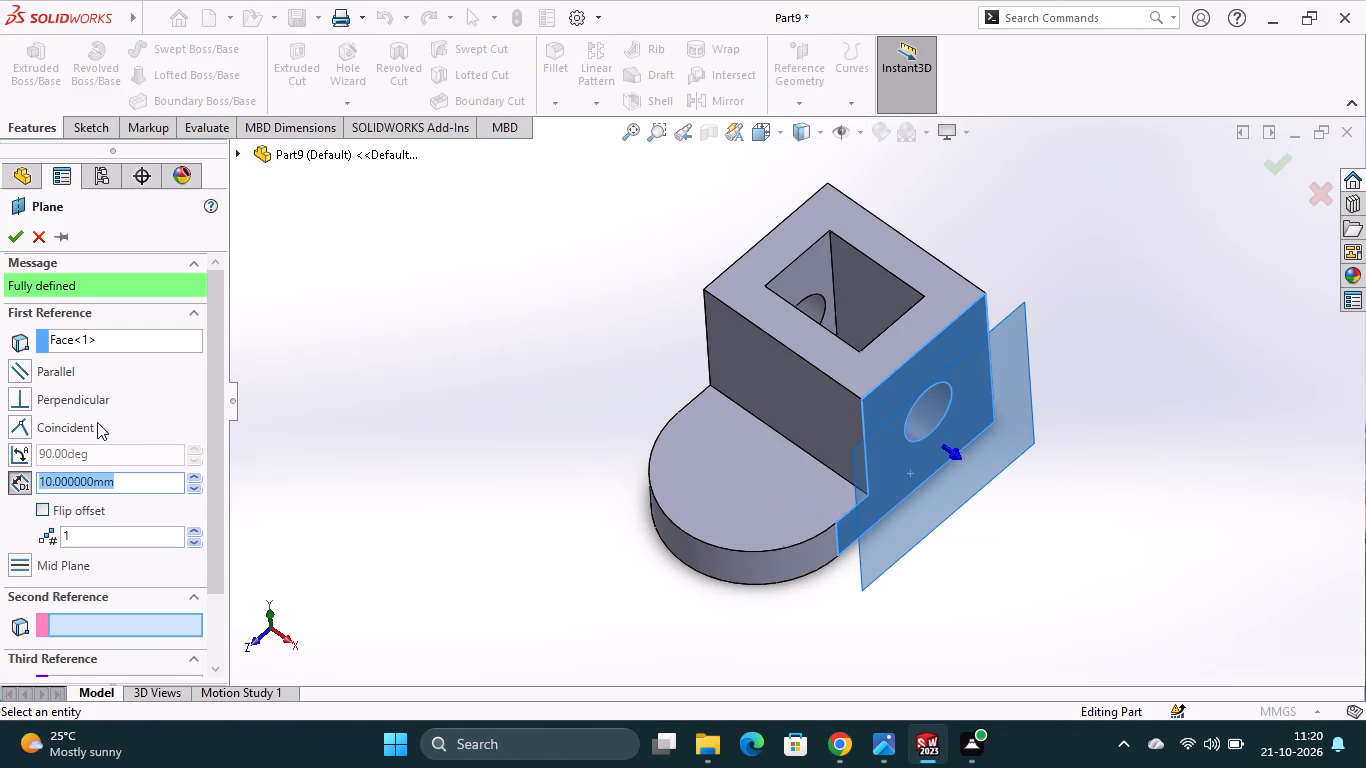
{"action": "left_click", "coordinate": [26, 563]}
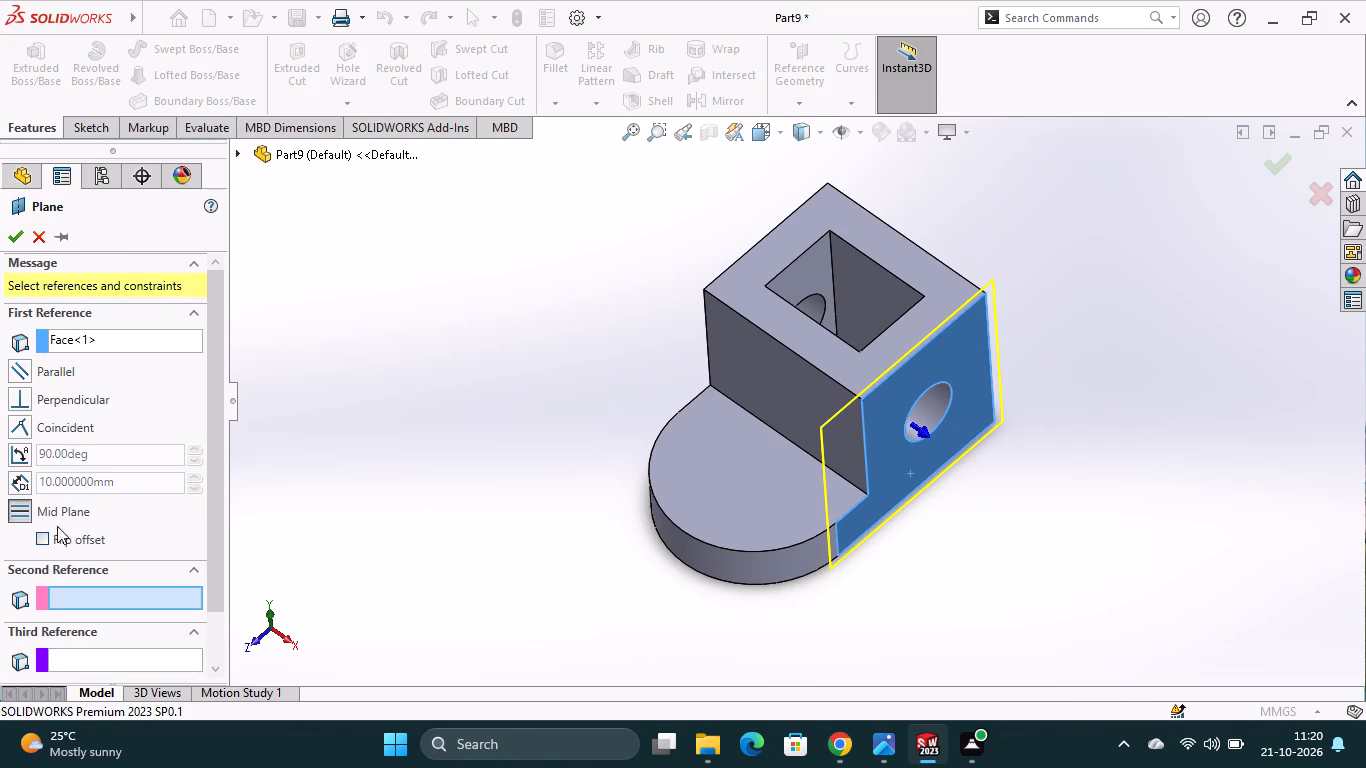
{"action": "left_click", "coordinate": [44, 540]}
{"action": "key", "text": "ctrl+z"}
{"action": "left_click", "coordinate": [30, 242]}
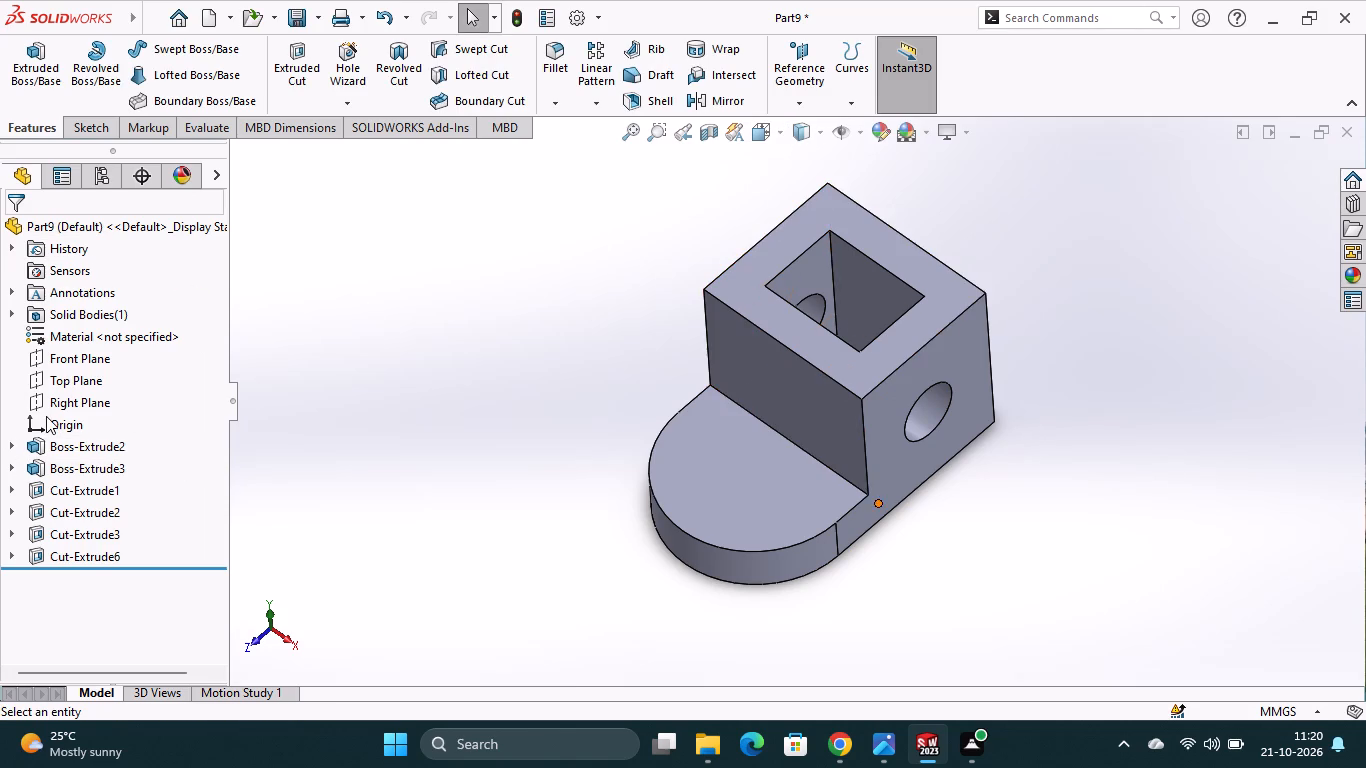
Create a reference mid plane between the part's two opposite side faces with the round holes.
{"action": "left_click", "coordinate": [913, 473]}
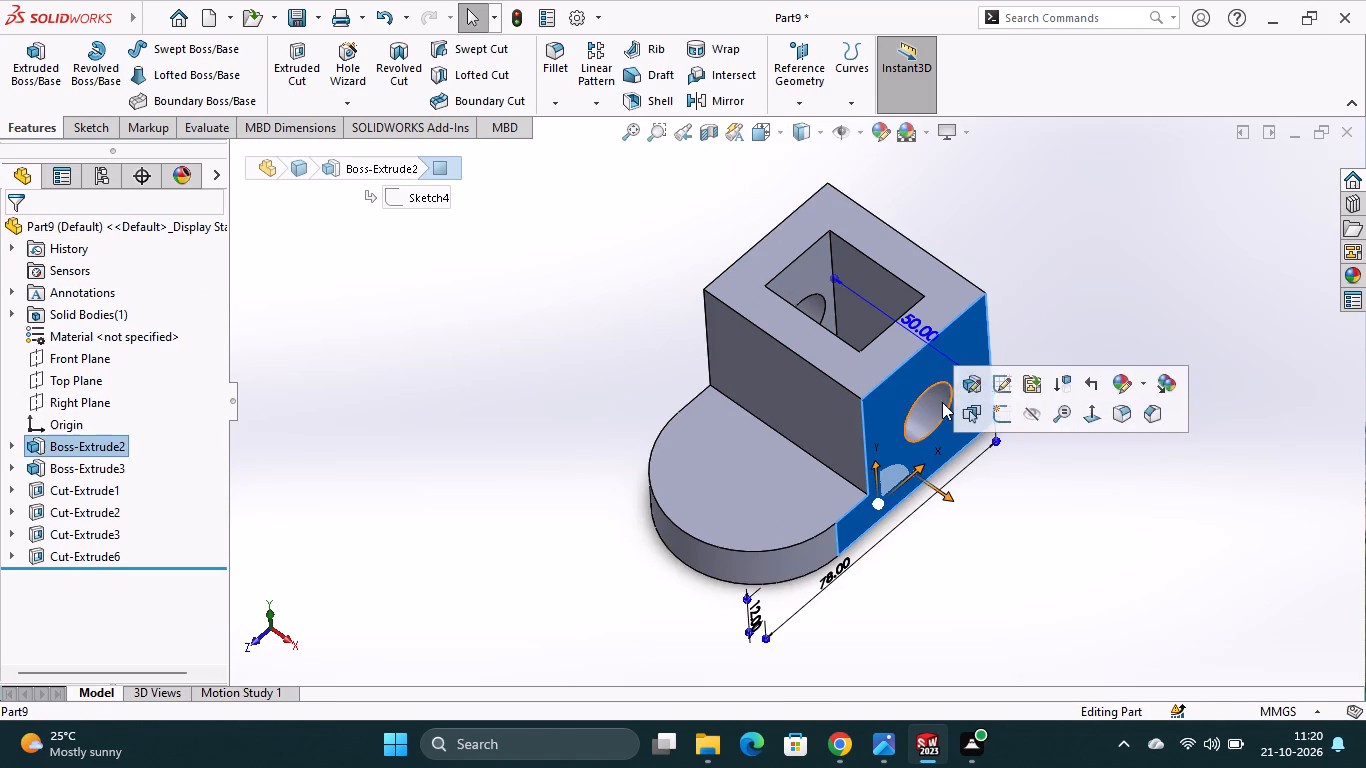
{"action": "left_click", "coordinate": [796, 106]}
{"action": "left_click", "coordinate": [817, 135]}
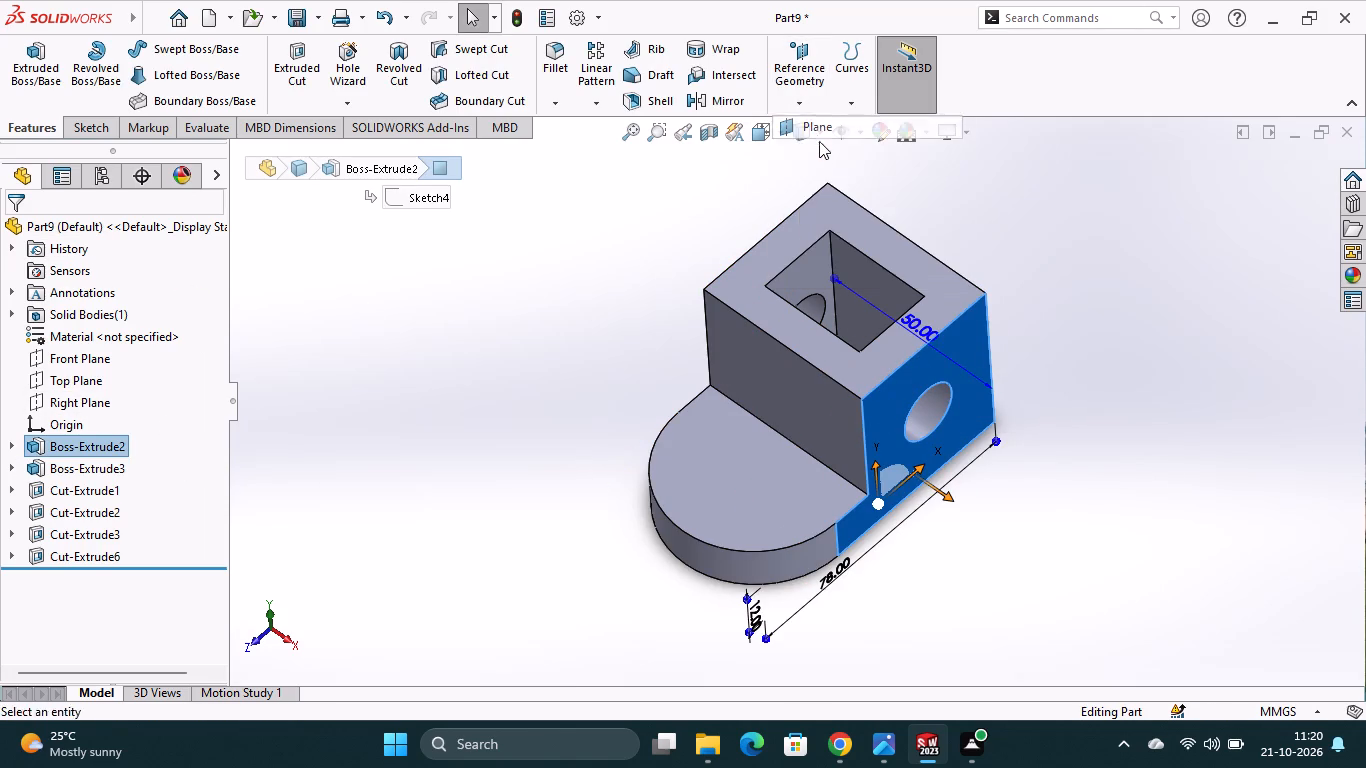
{"action": "middle_click_drag", "start_coordinate": [479, 568], "coordinate": [559, 598]}
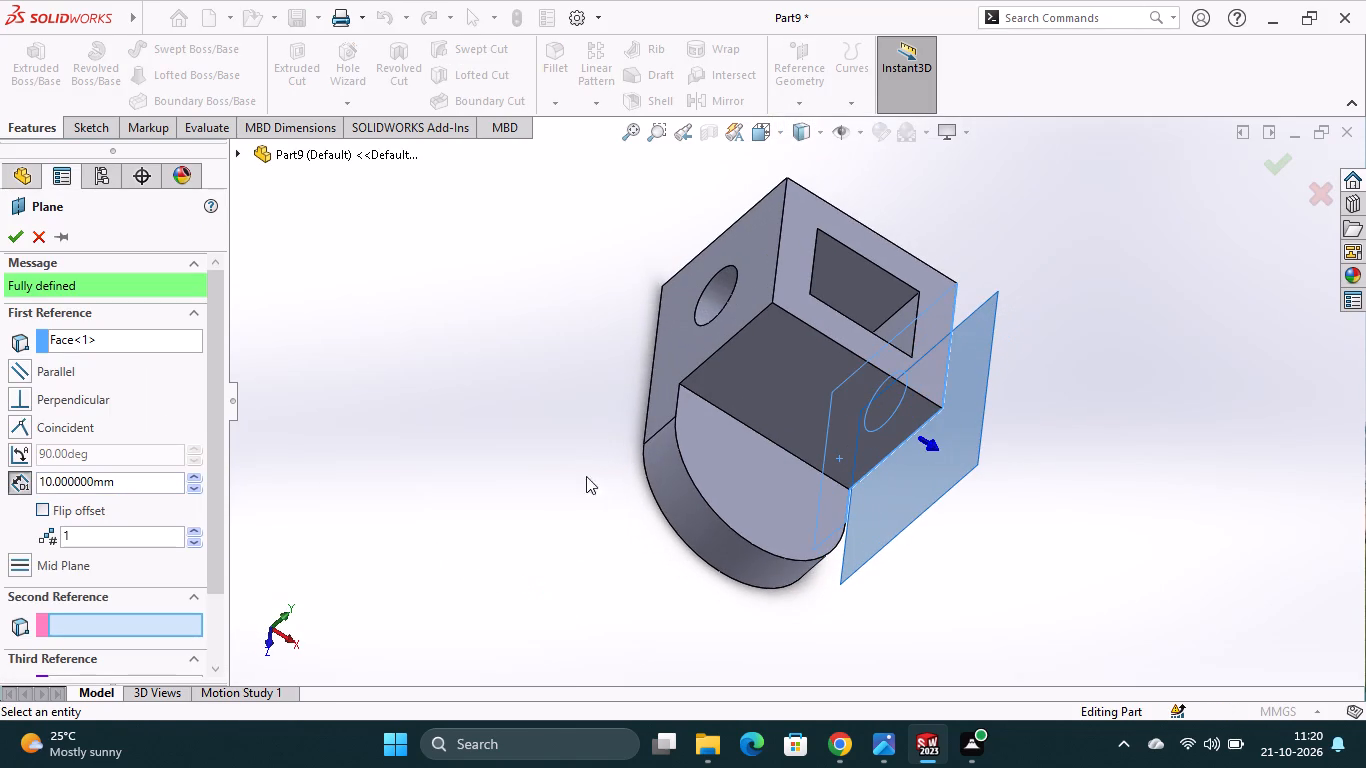
{"action": "left_click", "coordinate": [691, 341]}
{"action": "middle_click_drag", "start_coordinate": [1092, 511], "coordinate": [1090, 511]}
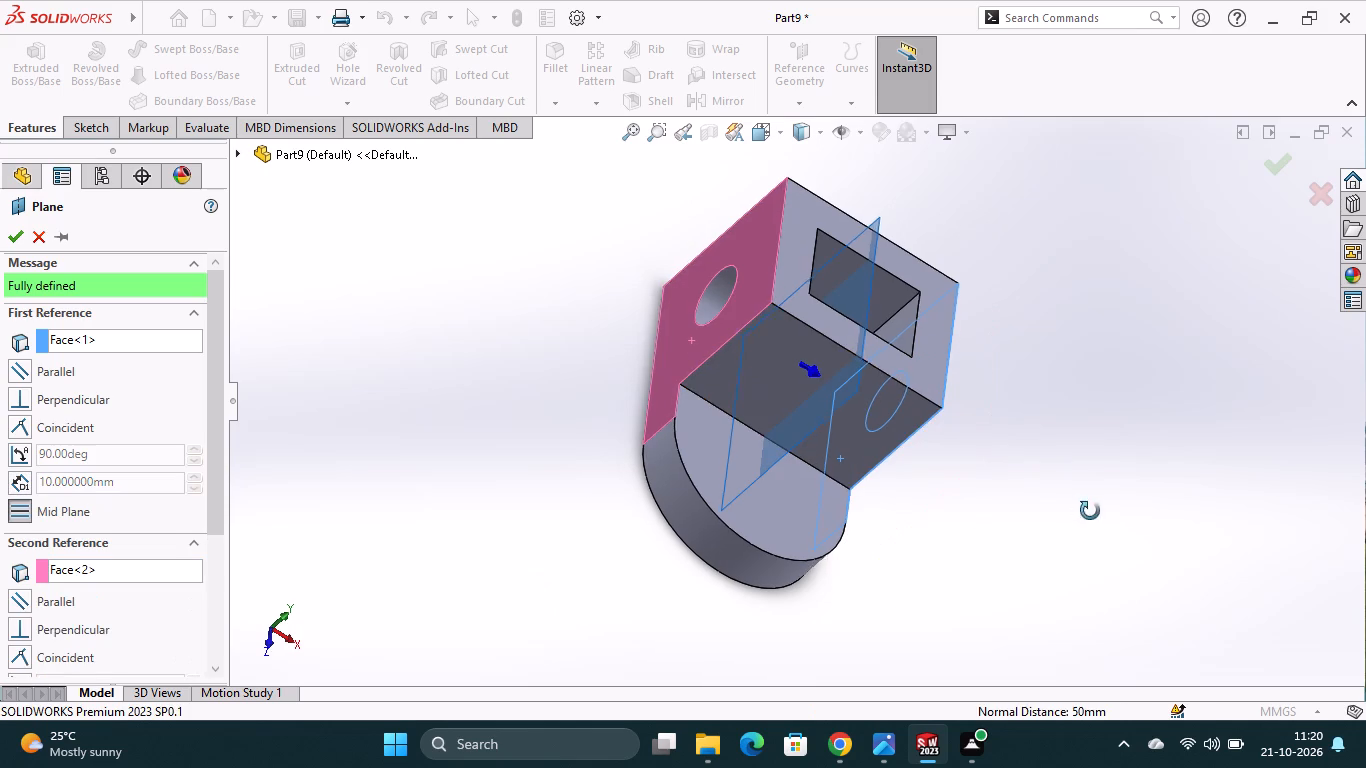
{"action": "middle_click_drag", "start_coordinate": [1090, 511], "coordinate": [1042, 496]}
{"action": "left_click", "coordinate": [24, 234]}
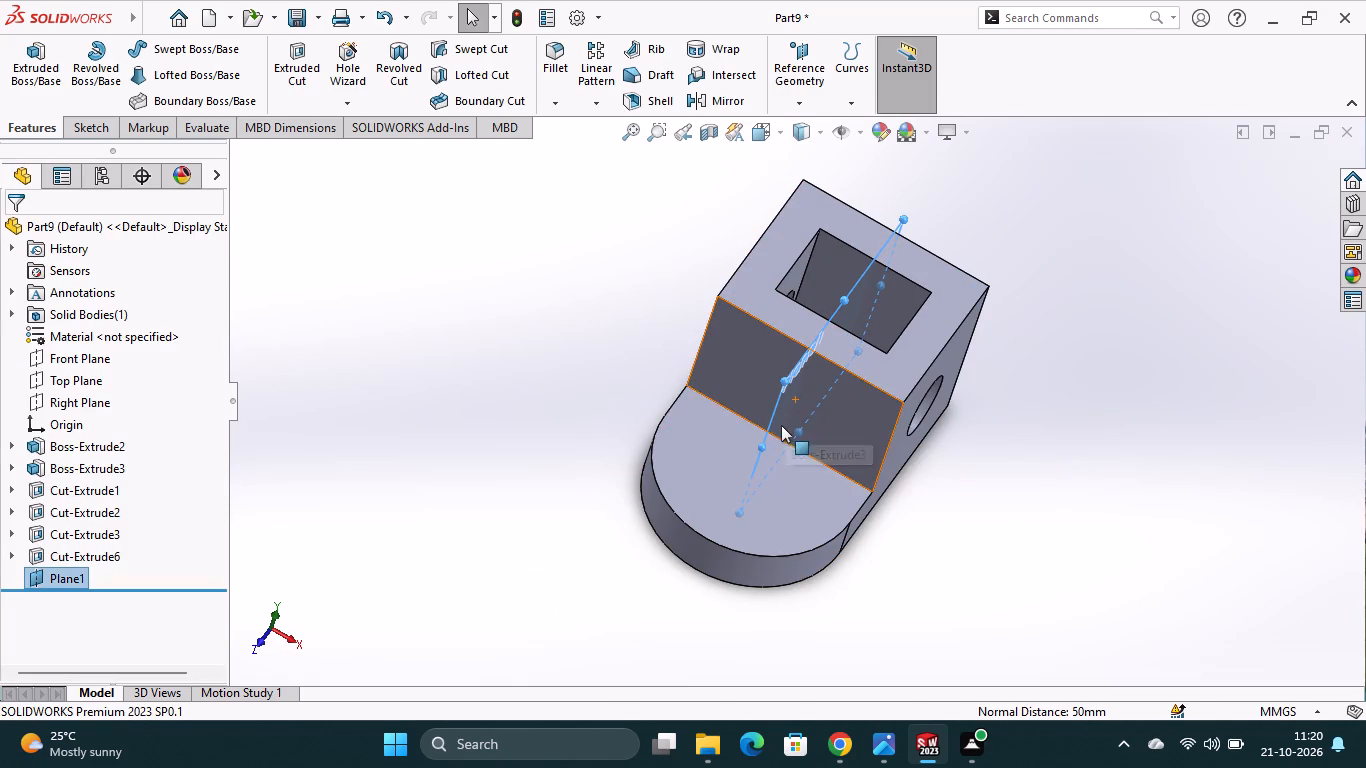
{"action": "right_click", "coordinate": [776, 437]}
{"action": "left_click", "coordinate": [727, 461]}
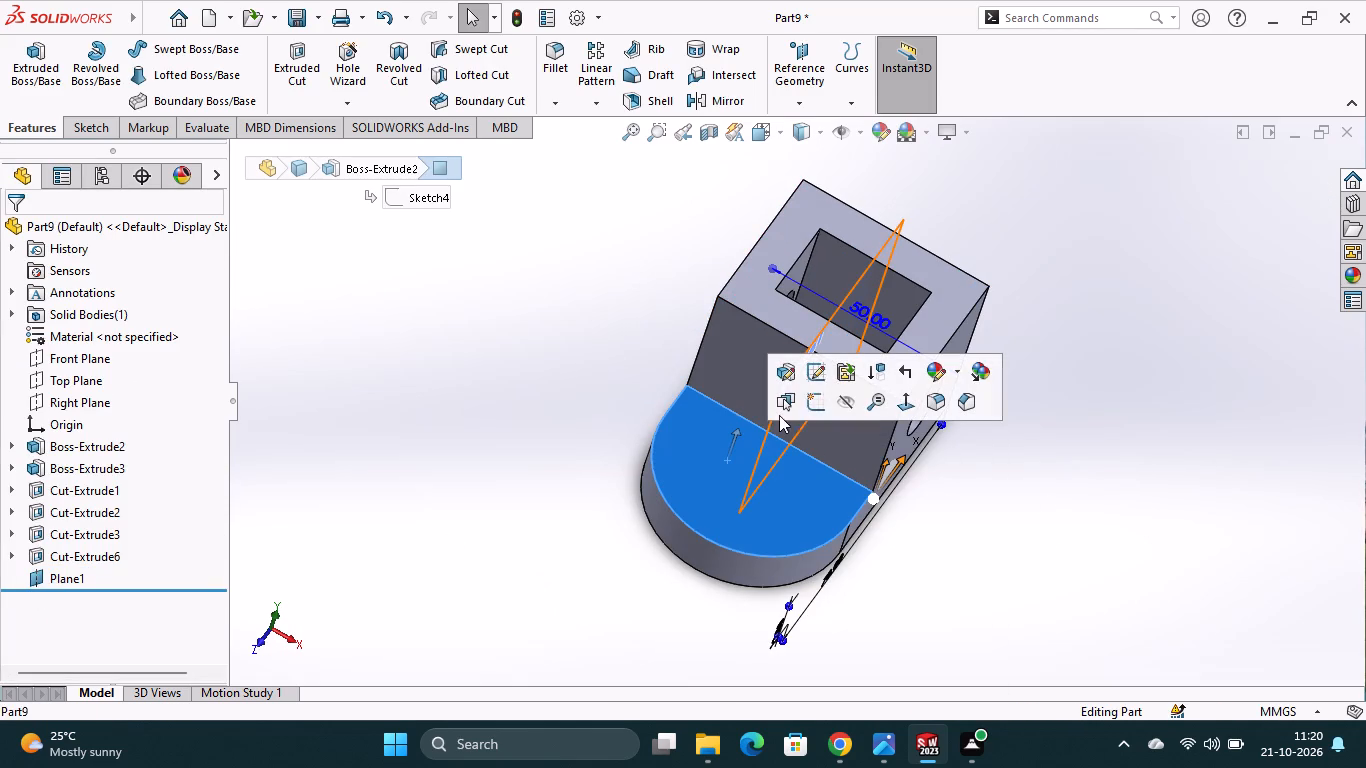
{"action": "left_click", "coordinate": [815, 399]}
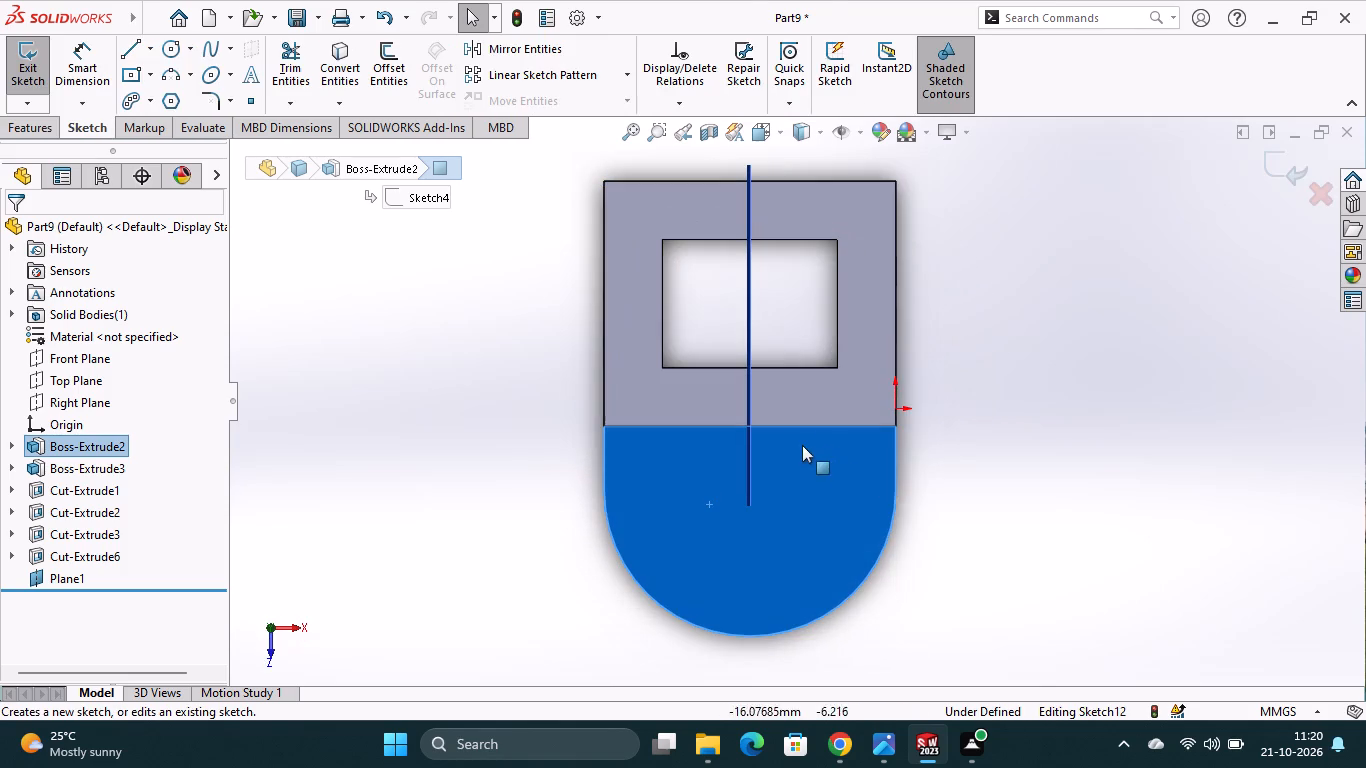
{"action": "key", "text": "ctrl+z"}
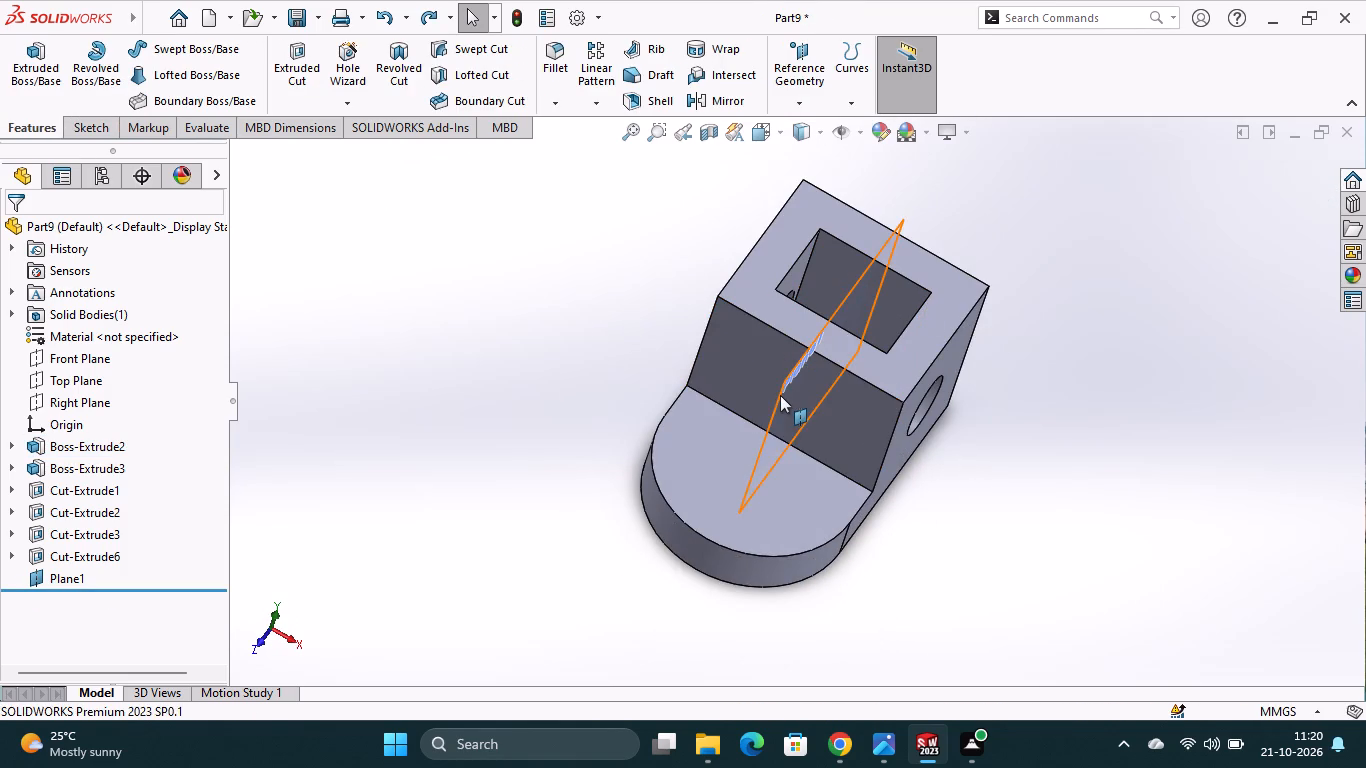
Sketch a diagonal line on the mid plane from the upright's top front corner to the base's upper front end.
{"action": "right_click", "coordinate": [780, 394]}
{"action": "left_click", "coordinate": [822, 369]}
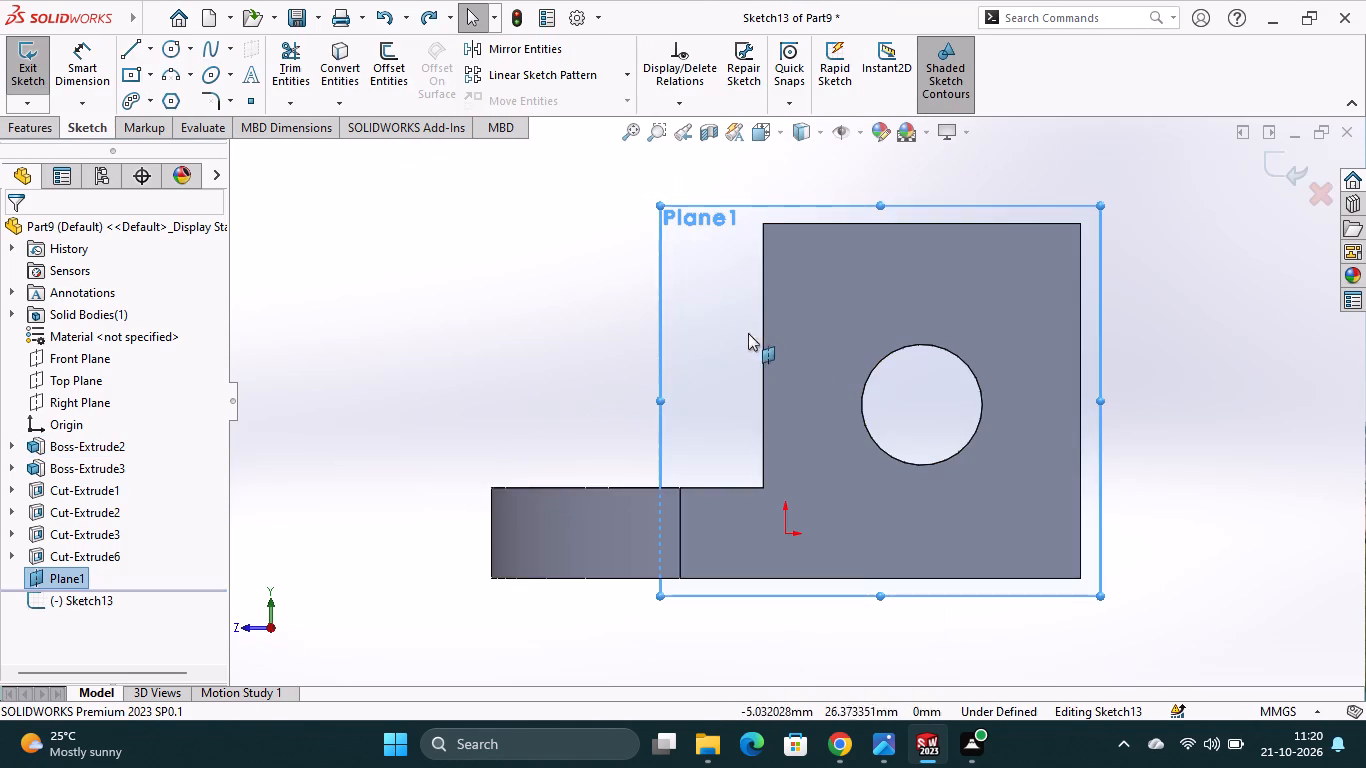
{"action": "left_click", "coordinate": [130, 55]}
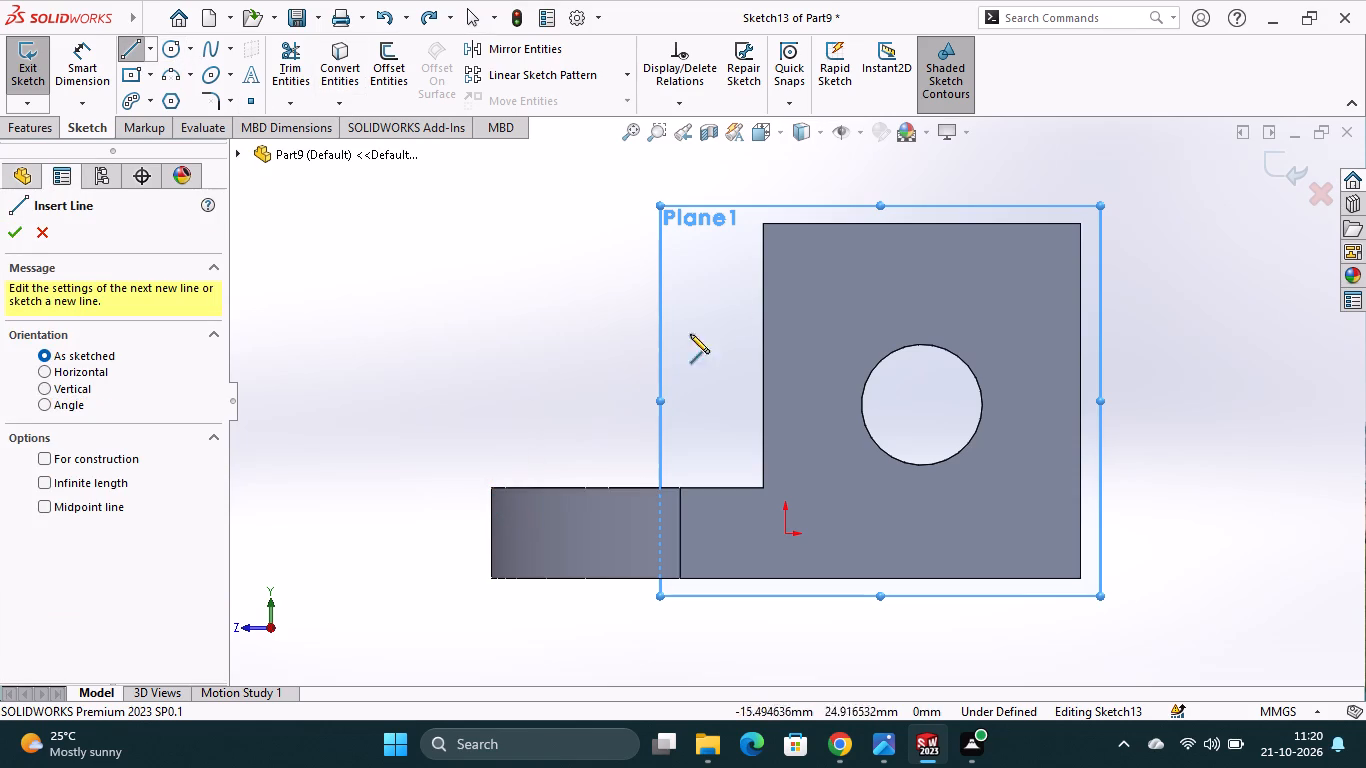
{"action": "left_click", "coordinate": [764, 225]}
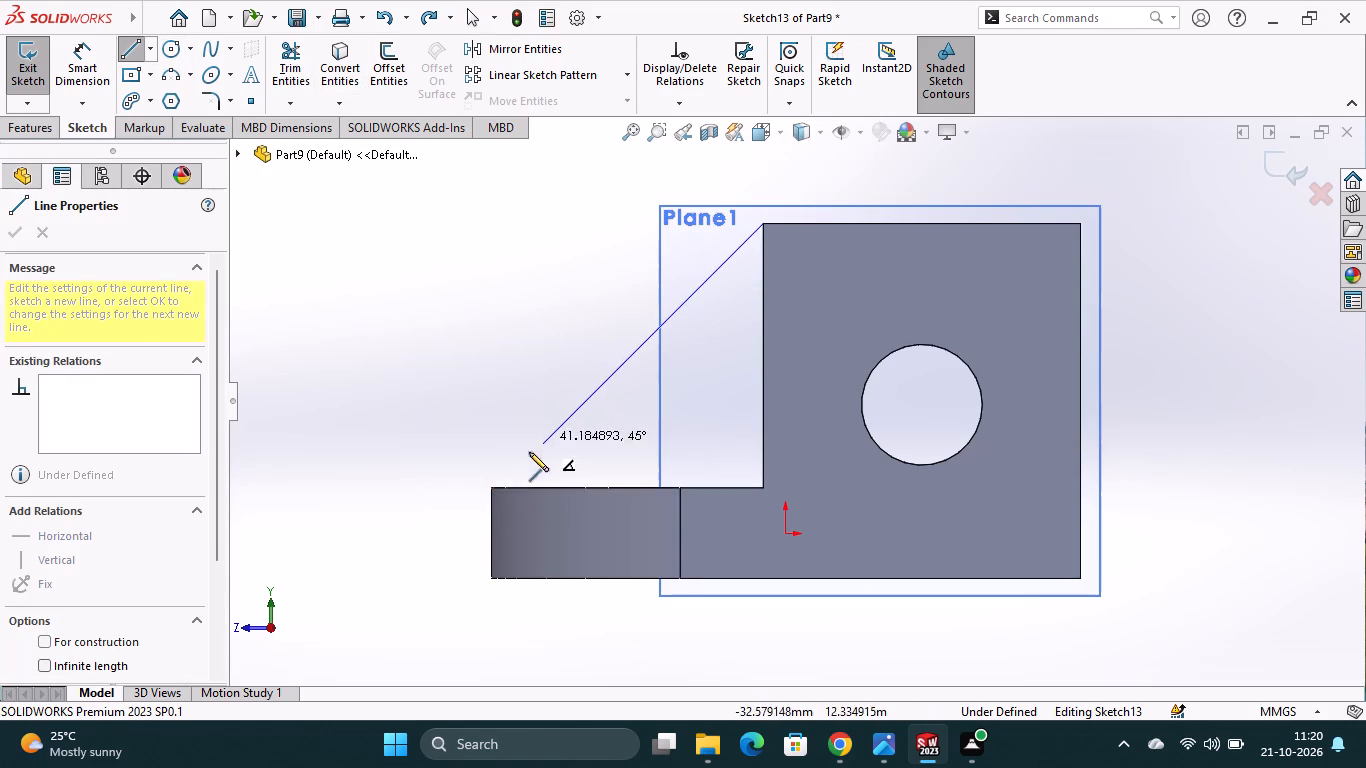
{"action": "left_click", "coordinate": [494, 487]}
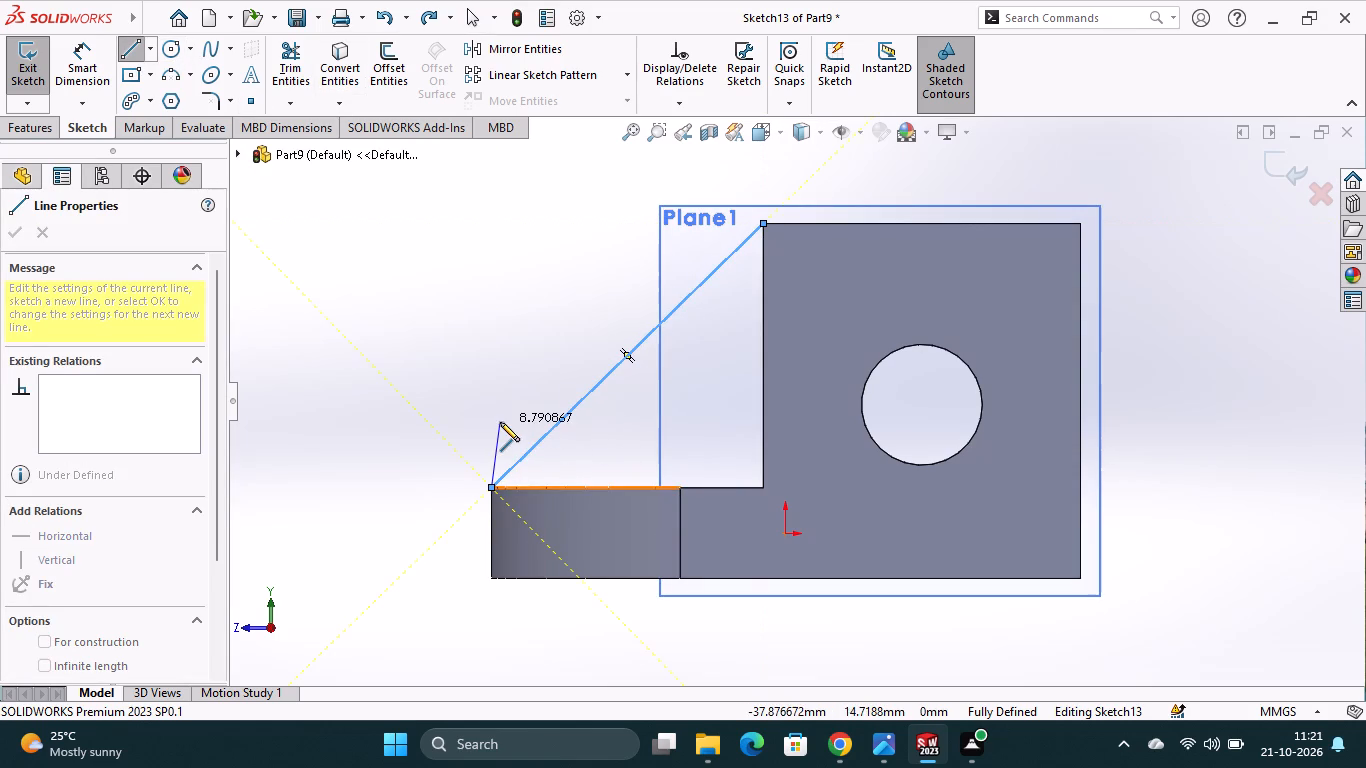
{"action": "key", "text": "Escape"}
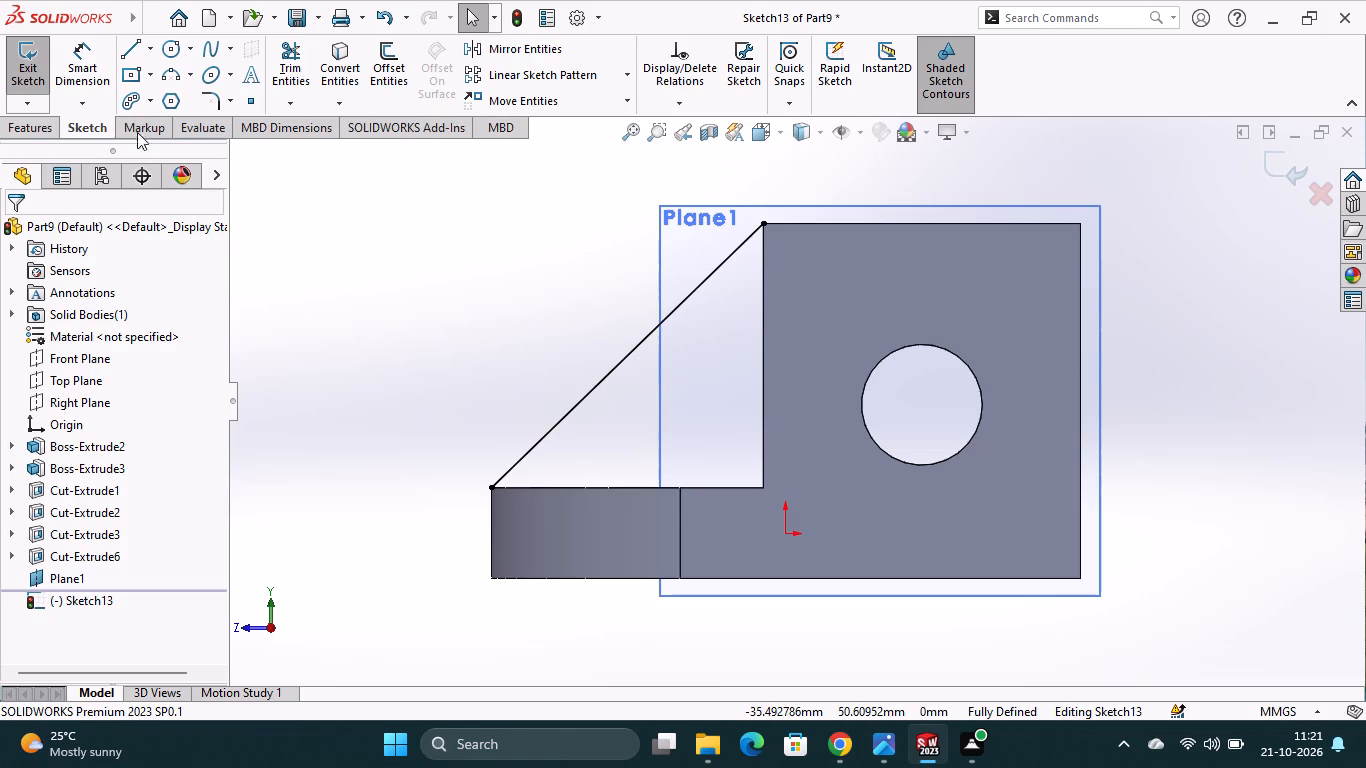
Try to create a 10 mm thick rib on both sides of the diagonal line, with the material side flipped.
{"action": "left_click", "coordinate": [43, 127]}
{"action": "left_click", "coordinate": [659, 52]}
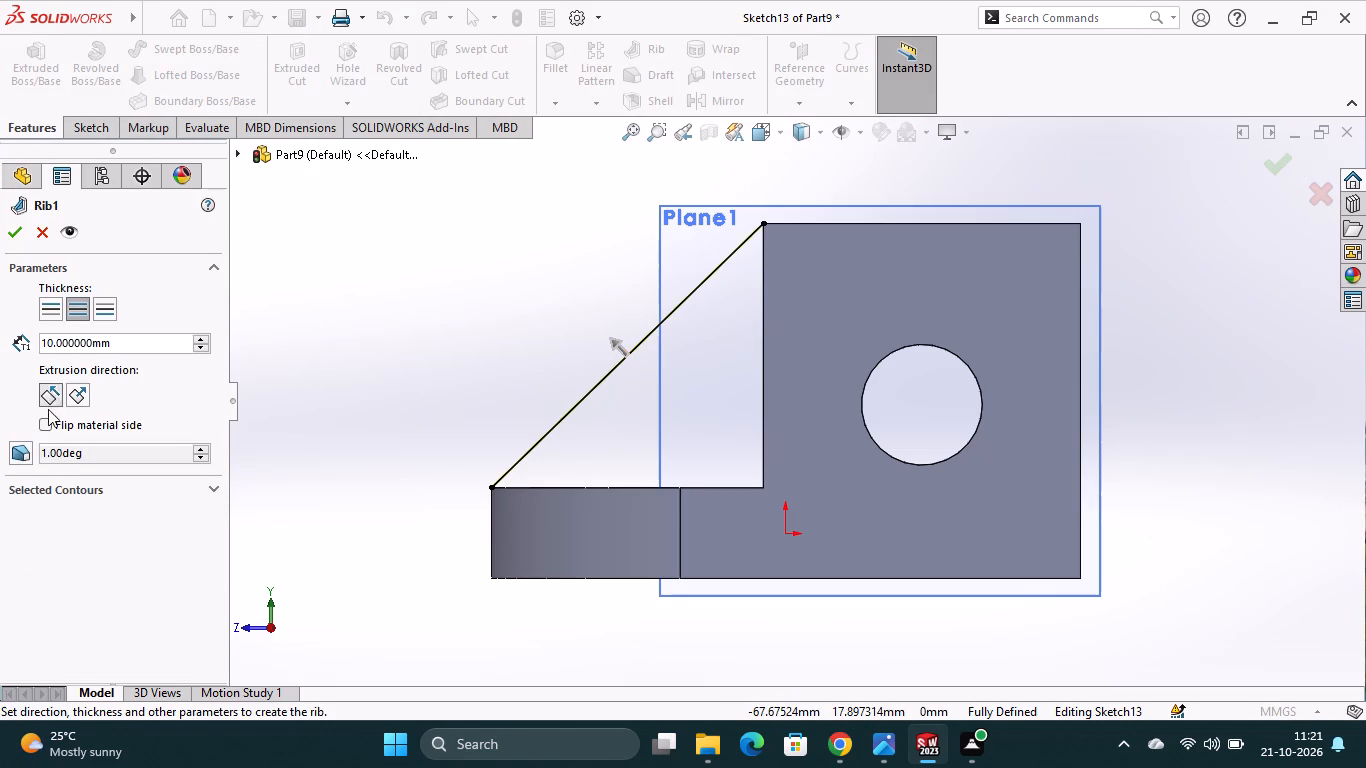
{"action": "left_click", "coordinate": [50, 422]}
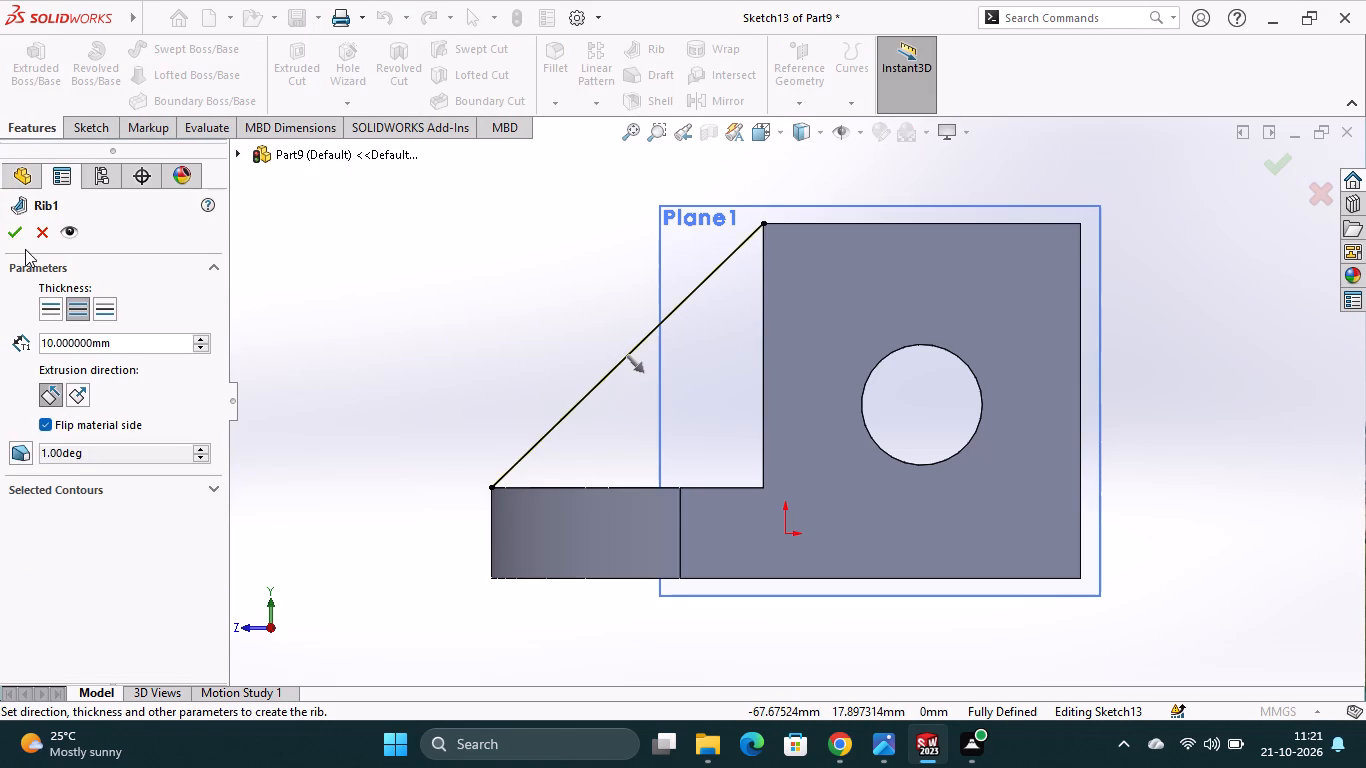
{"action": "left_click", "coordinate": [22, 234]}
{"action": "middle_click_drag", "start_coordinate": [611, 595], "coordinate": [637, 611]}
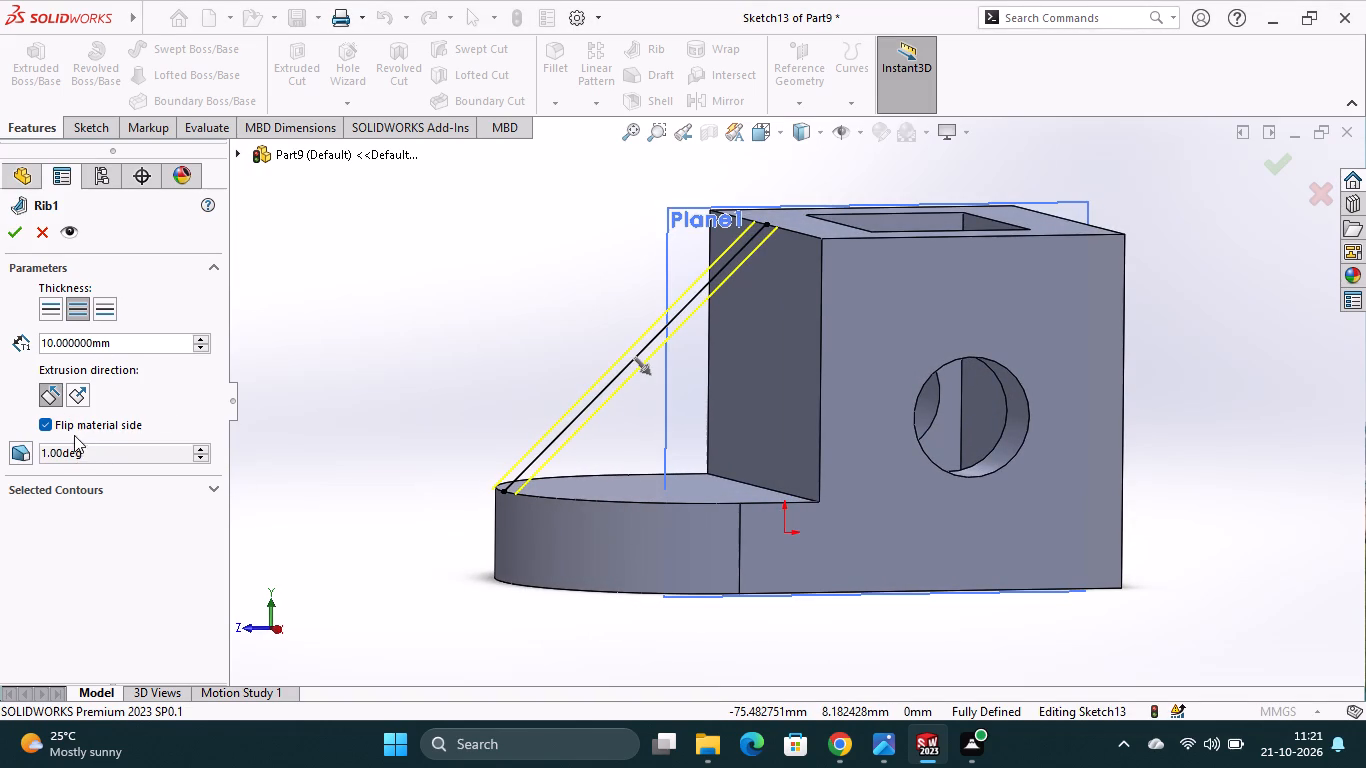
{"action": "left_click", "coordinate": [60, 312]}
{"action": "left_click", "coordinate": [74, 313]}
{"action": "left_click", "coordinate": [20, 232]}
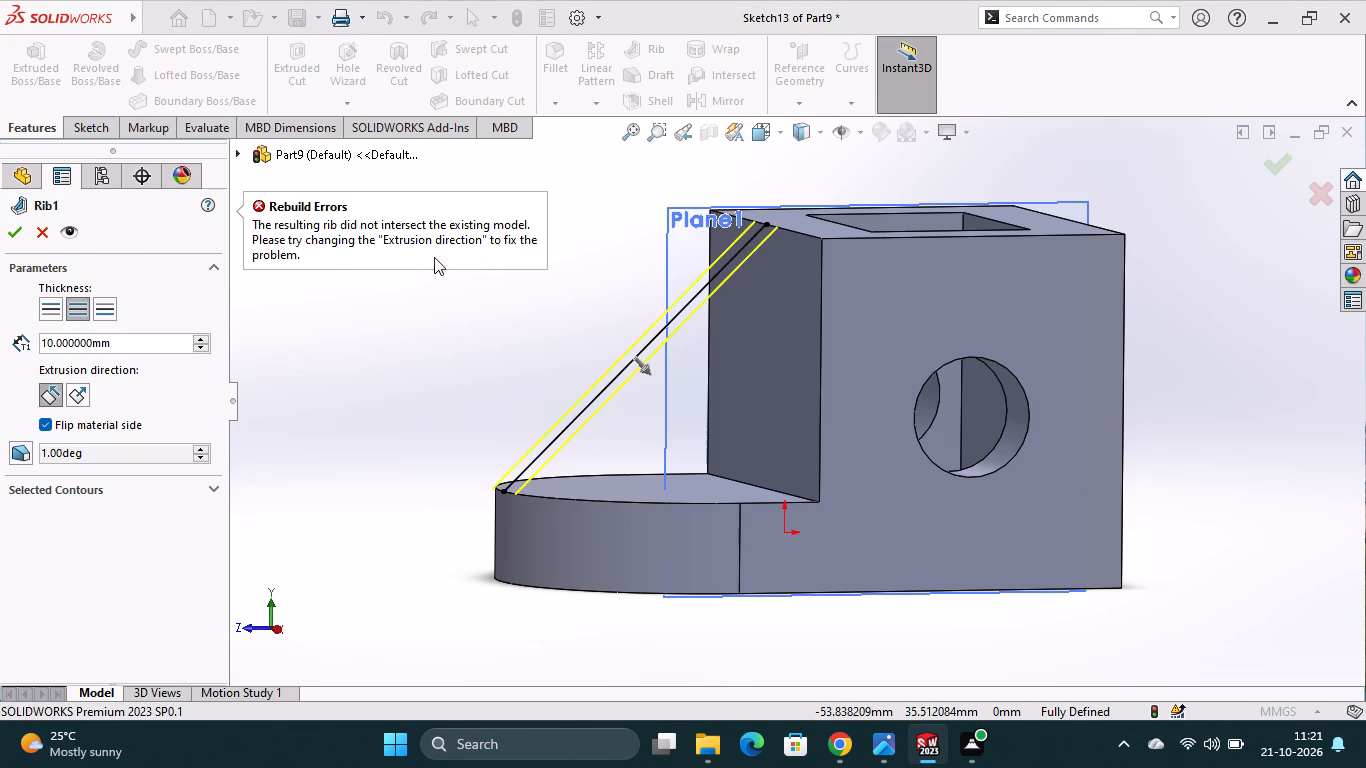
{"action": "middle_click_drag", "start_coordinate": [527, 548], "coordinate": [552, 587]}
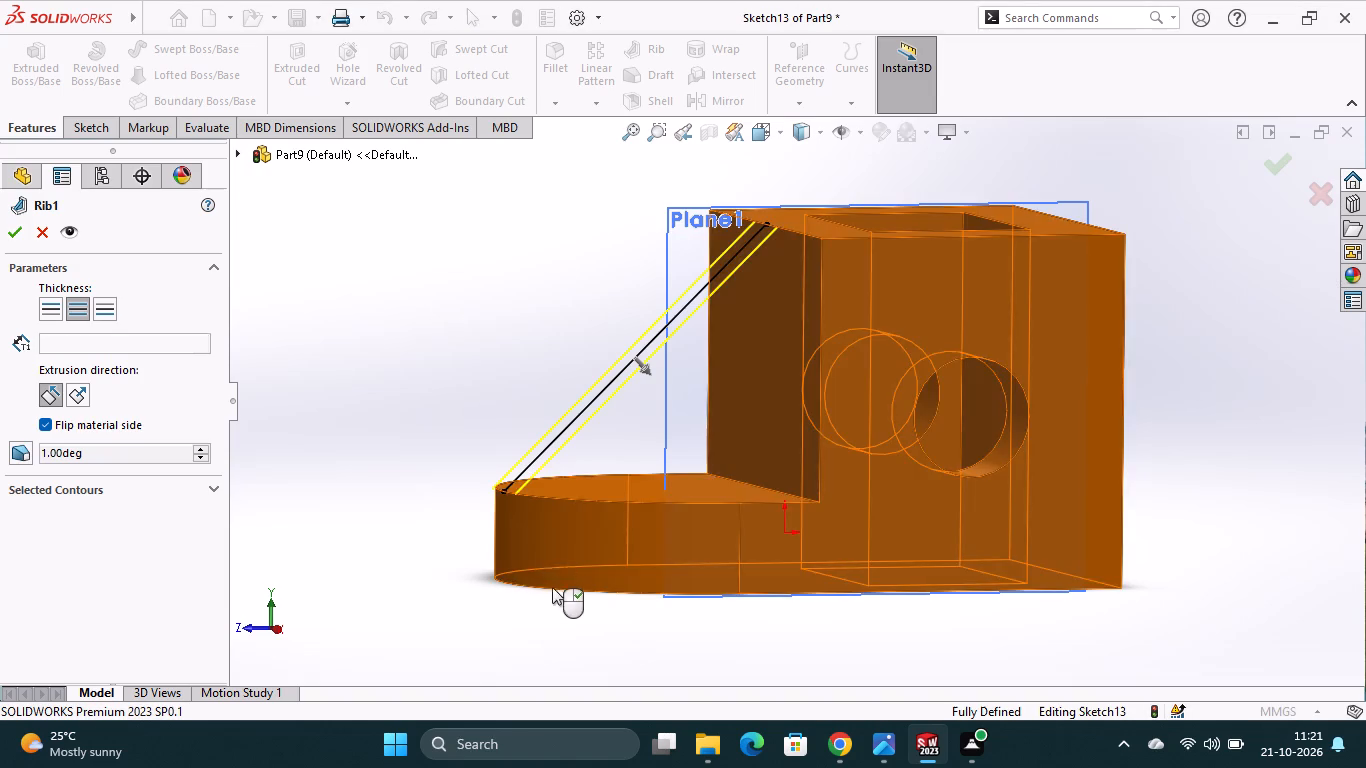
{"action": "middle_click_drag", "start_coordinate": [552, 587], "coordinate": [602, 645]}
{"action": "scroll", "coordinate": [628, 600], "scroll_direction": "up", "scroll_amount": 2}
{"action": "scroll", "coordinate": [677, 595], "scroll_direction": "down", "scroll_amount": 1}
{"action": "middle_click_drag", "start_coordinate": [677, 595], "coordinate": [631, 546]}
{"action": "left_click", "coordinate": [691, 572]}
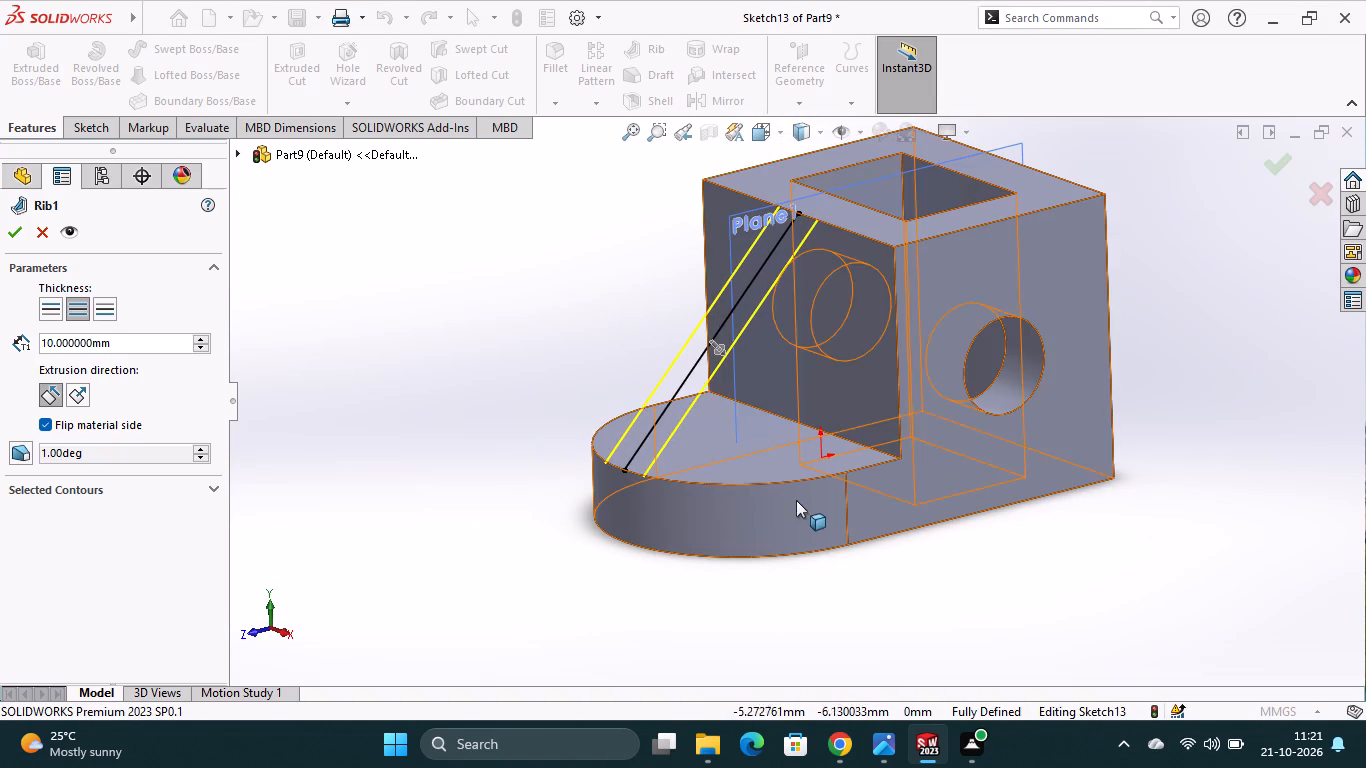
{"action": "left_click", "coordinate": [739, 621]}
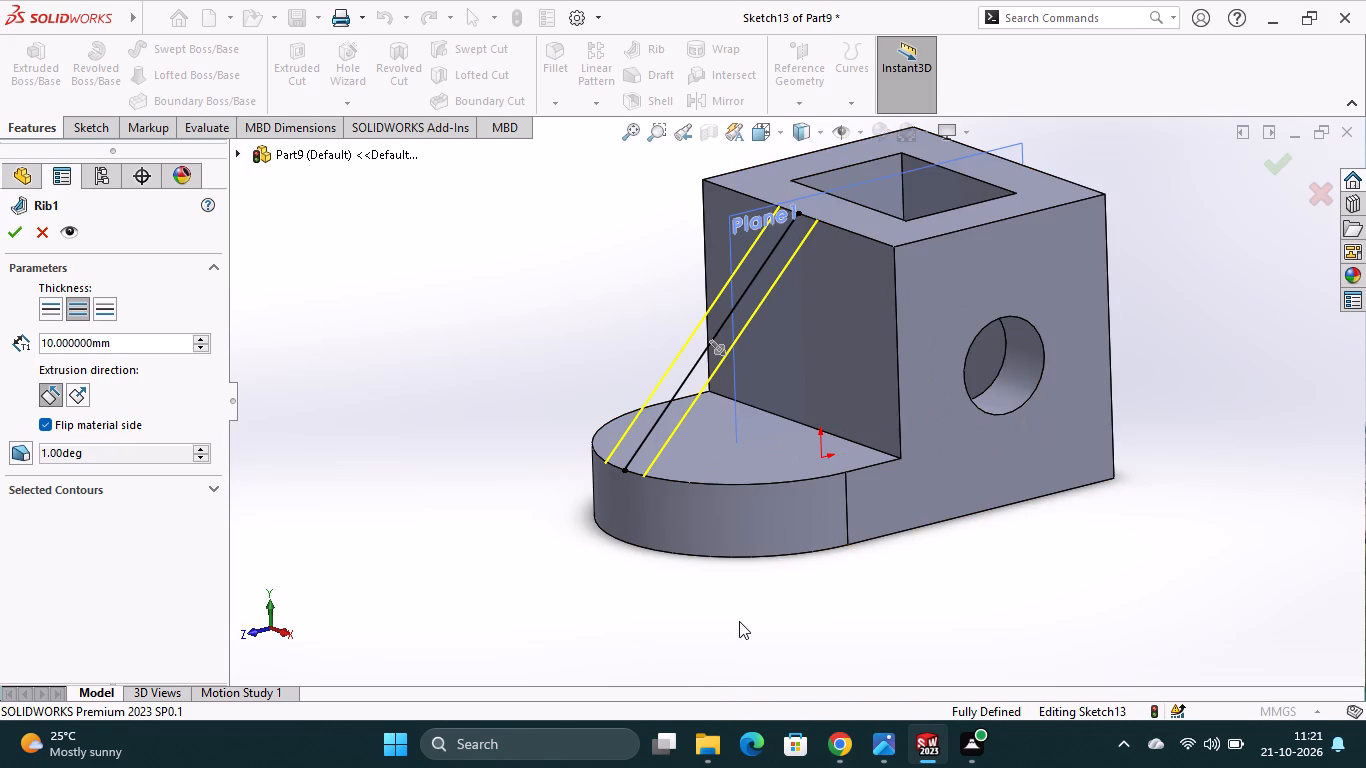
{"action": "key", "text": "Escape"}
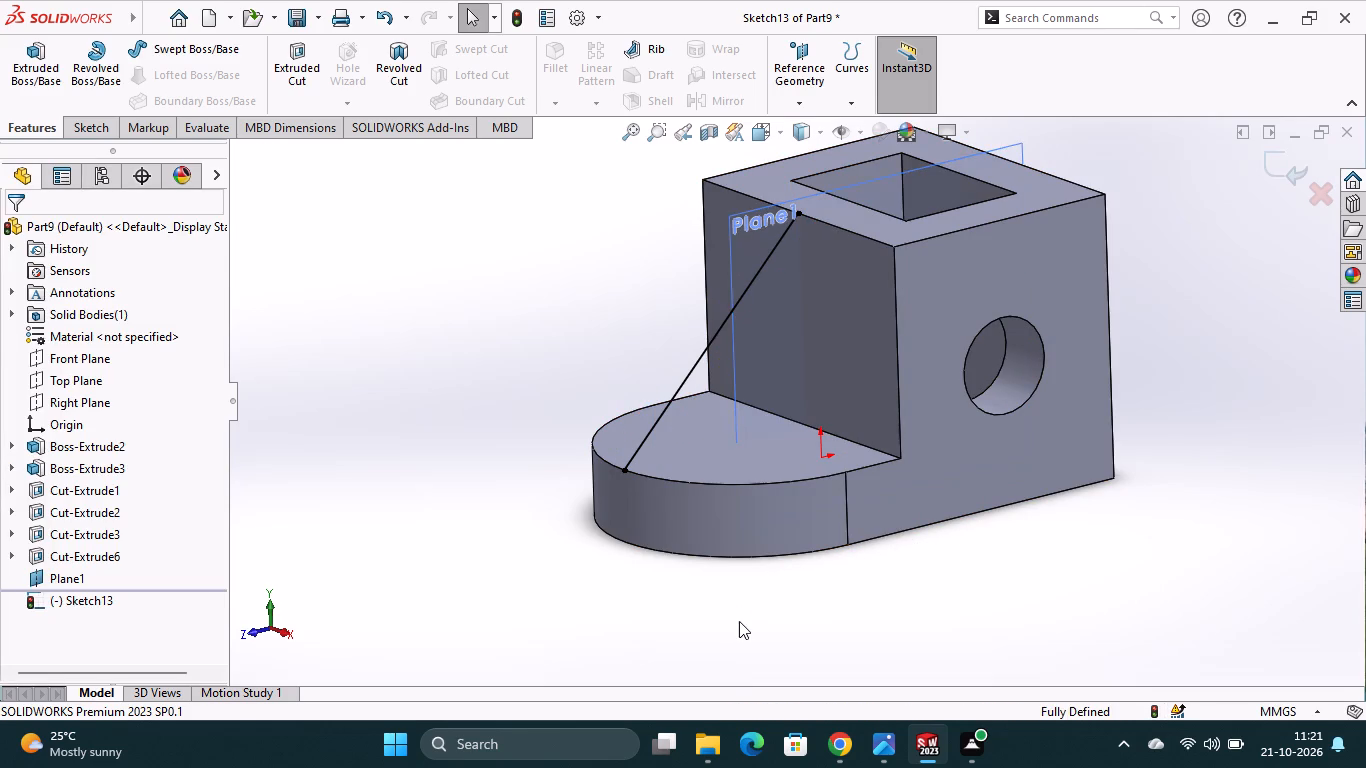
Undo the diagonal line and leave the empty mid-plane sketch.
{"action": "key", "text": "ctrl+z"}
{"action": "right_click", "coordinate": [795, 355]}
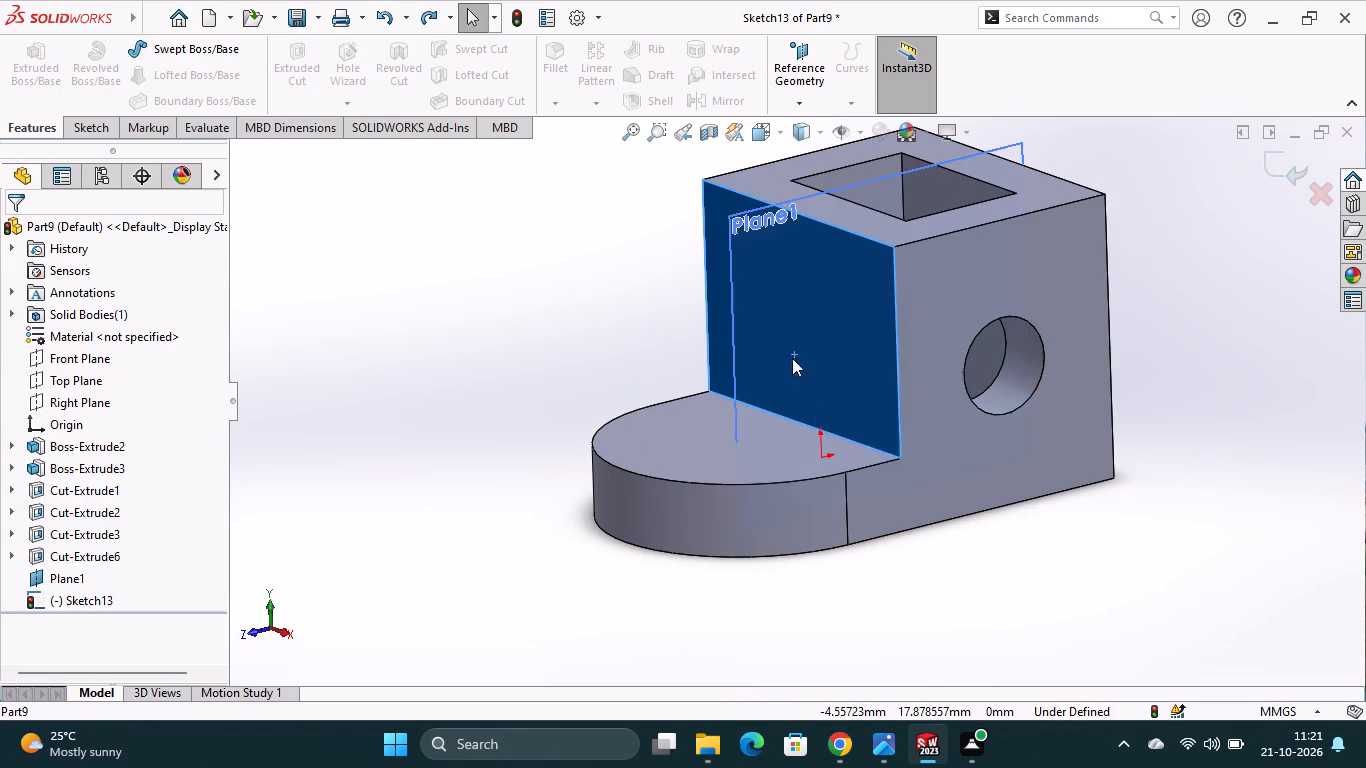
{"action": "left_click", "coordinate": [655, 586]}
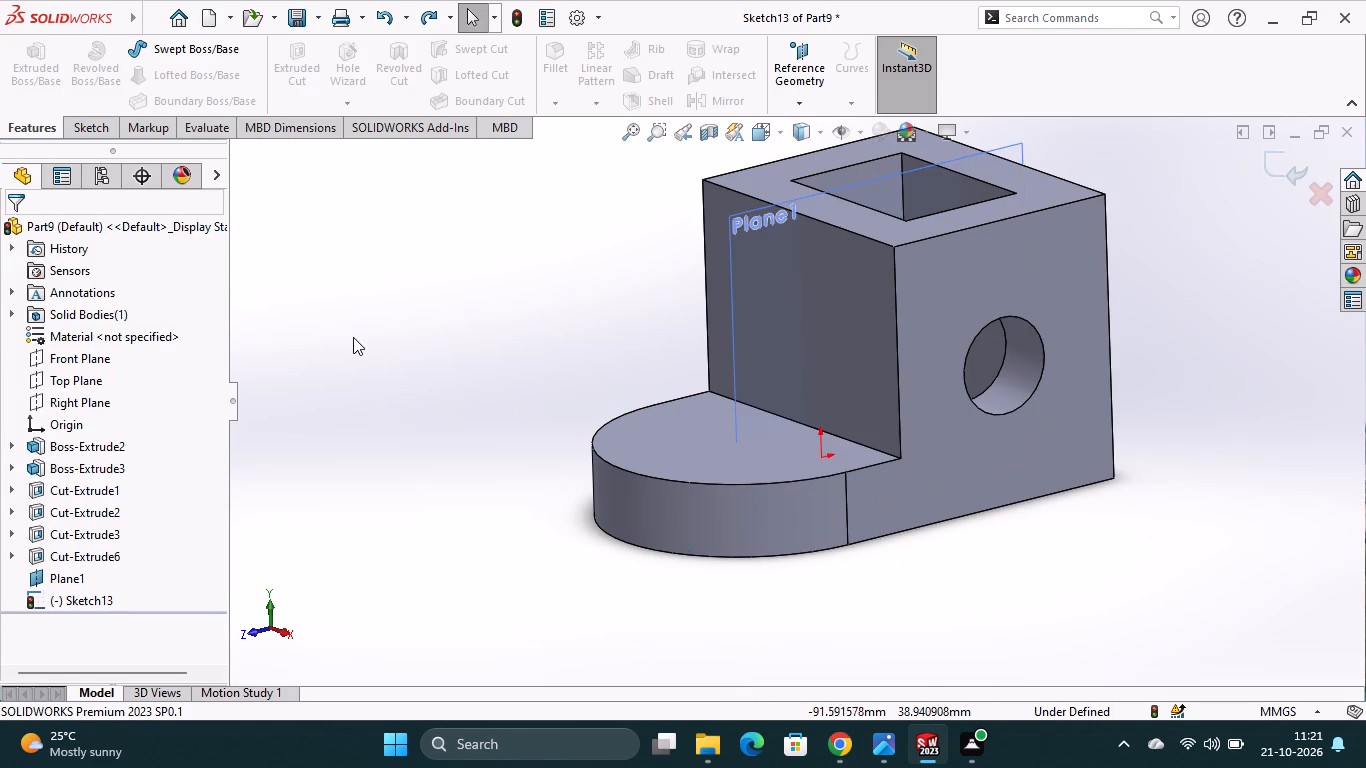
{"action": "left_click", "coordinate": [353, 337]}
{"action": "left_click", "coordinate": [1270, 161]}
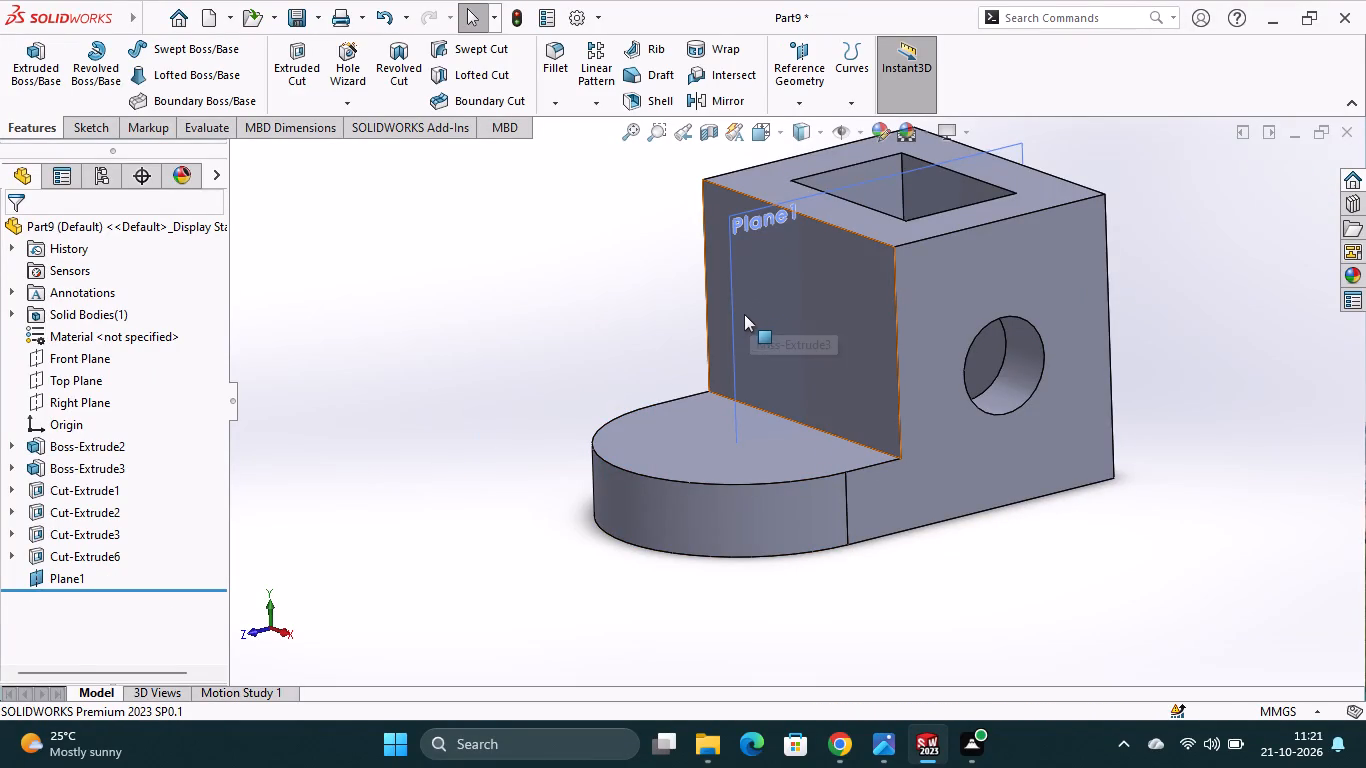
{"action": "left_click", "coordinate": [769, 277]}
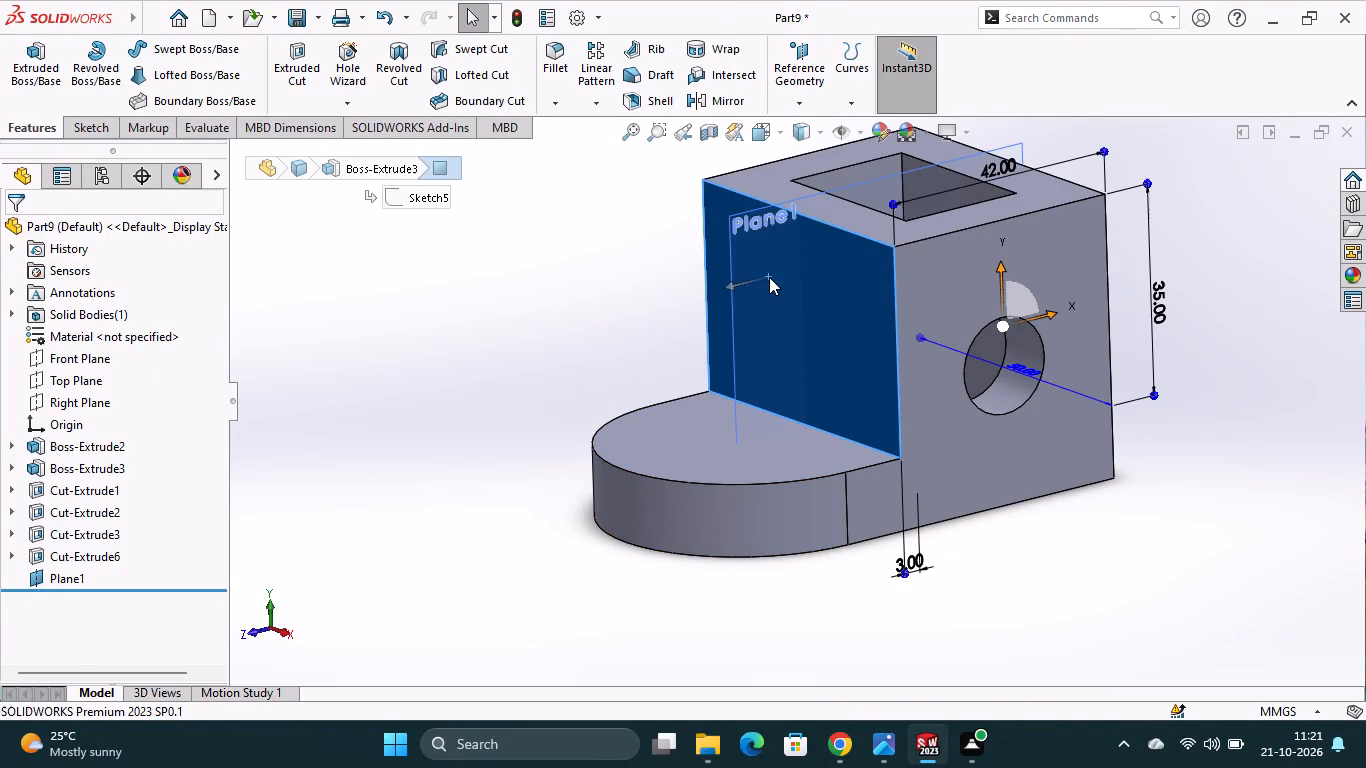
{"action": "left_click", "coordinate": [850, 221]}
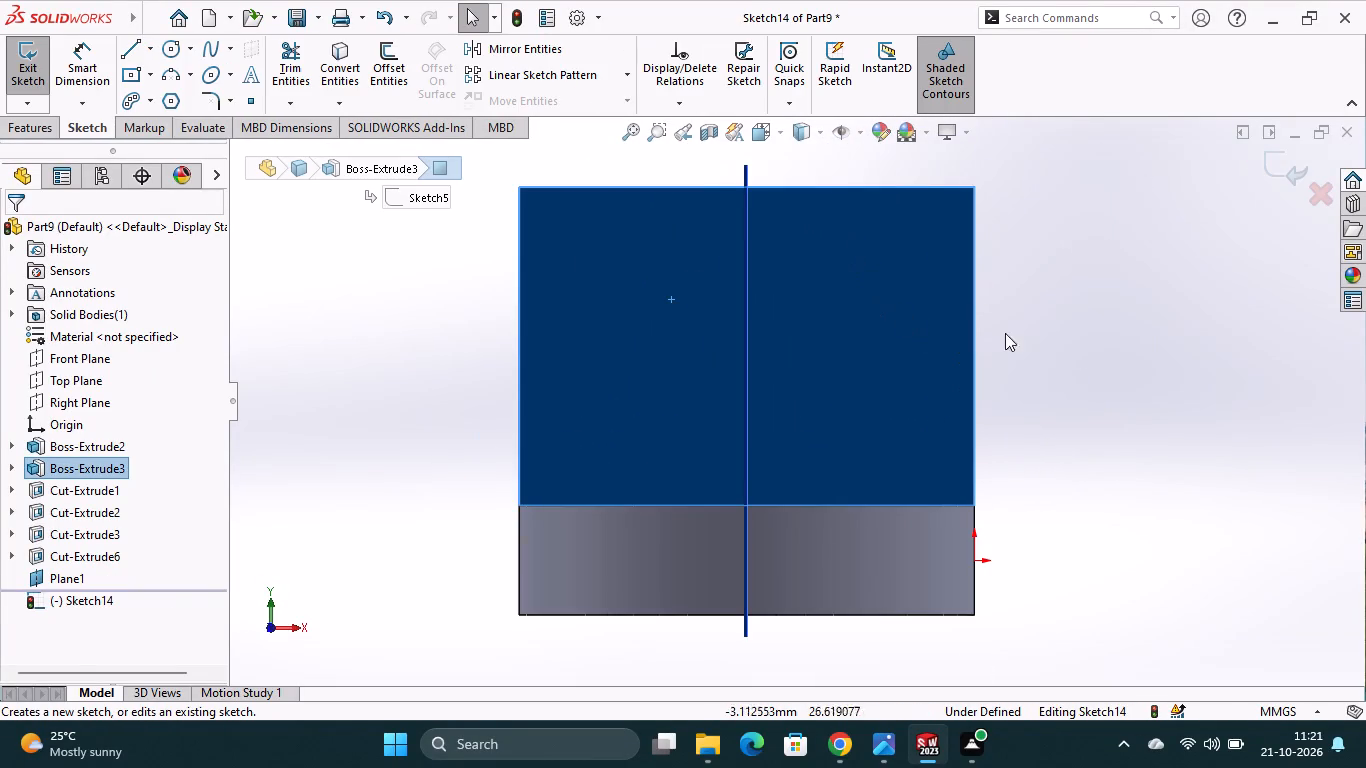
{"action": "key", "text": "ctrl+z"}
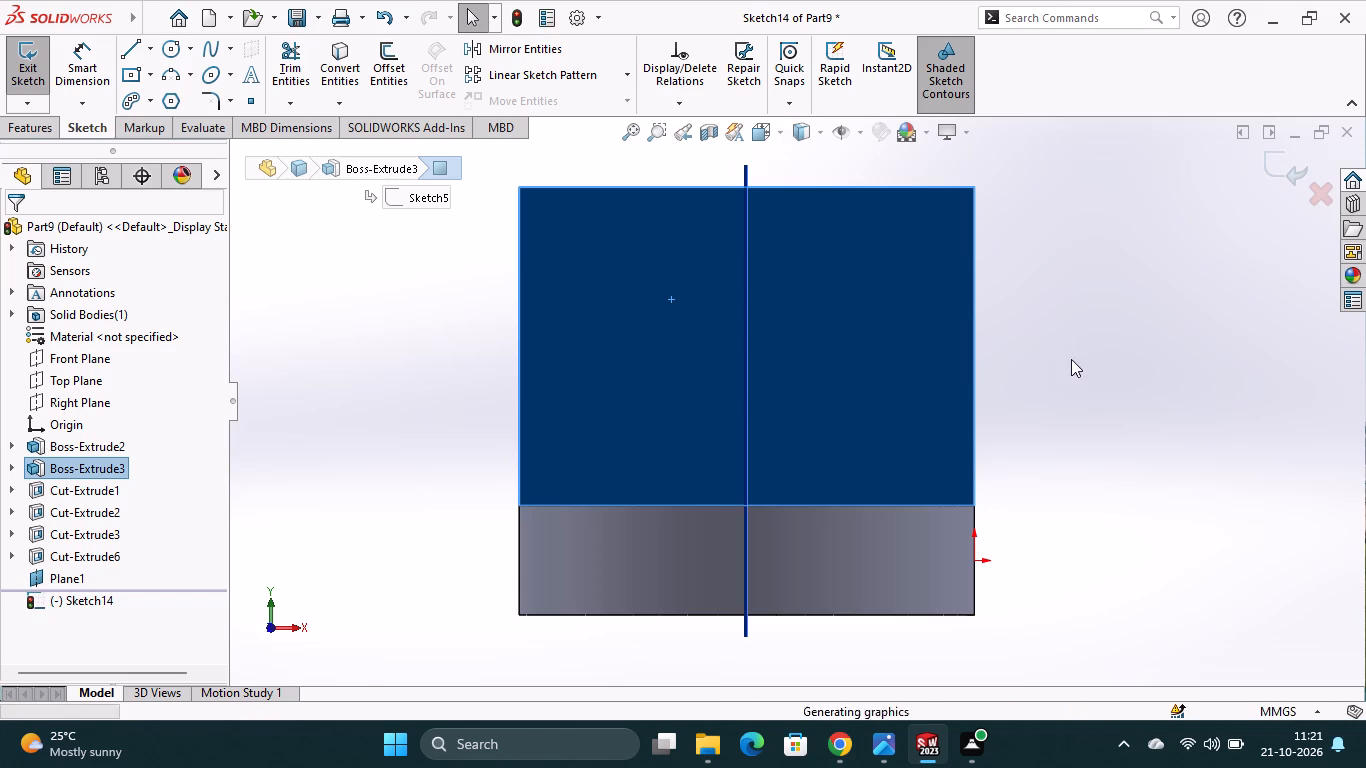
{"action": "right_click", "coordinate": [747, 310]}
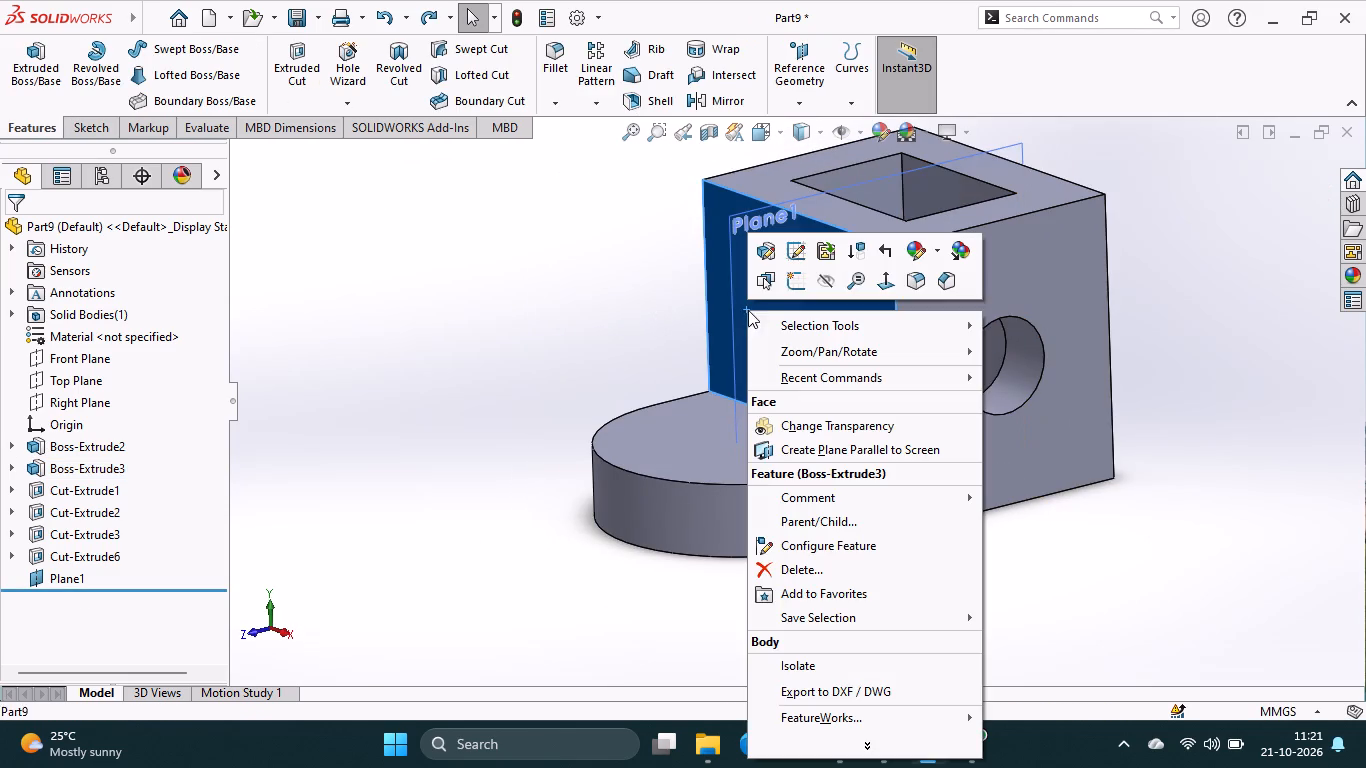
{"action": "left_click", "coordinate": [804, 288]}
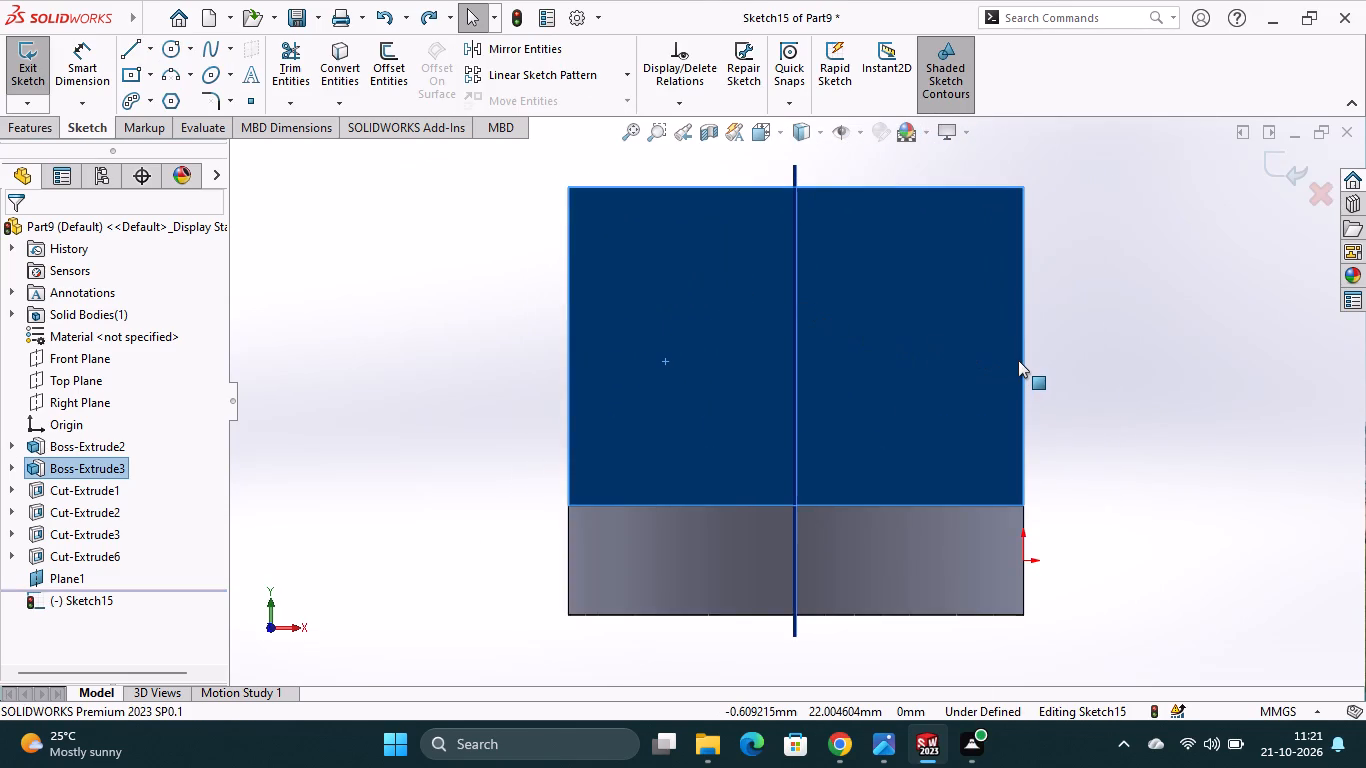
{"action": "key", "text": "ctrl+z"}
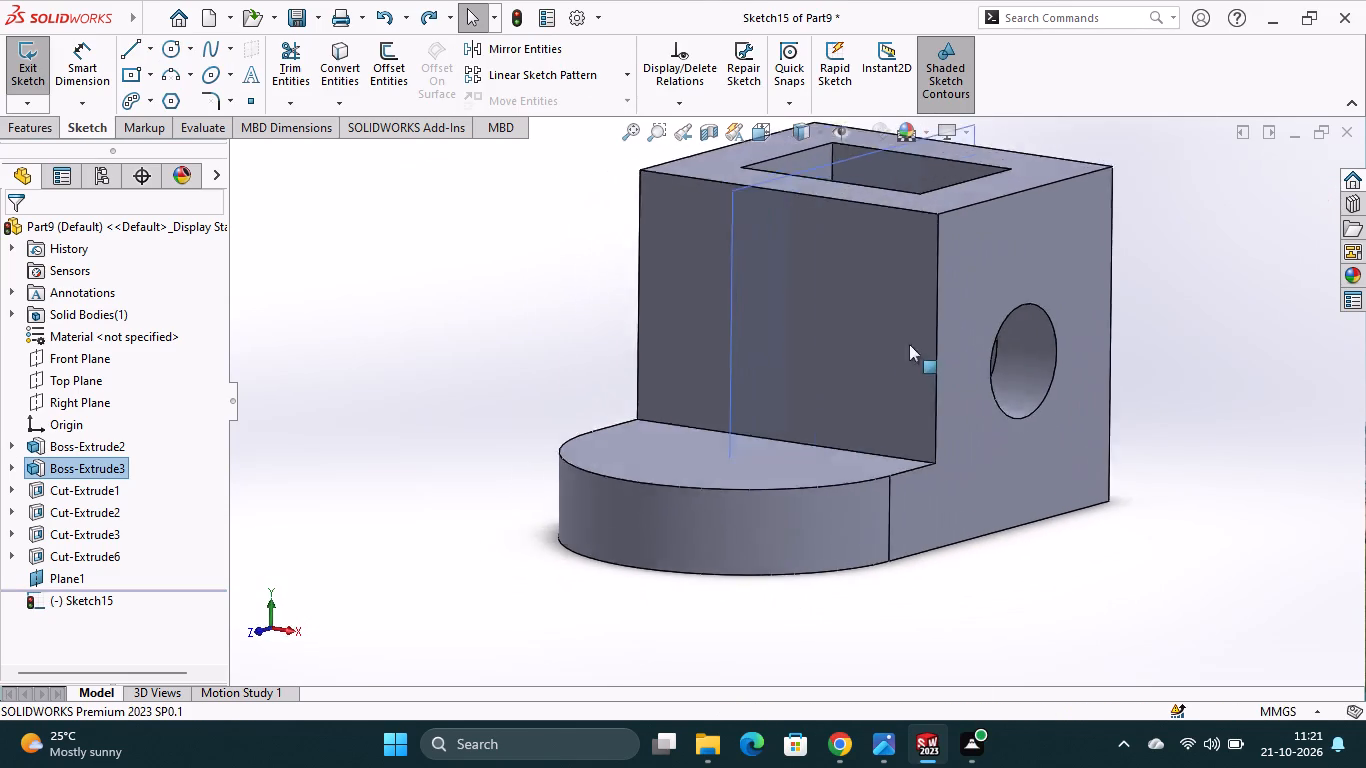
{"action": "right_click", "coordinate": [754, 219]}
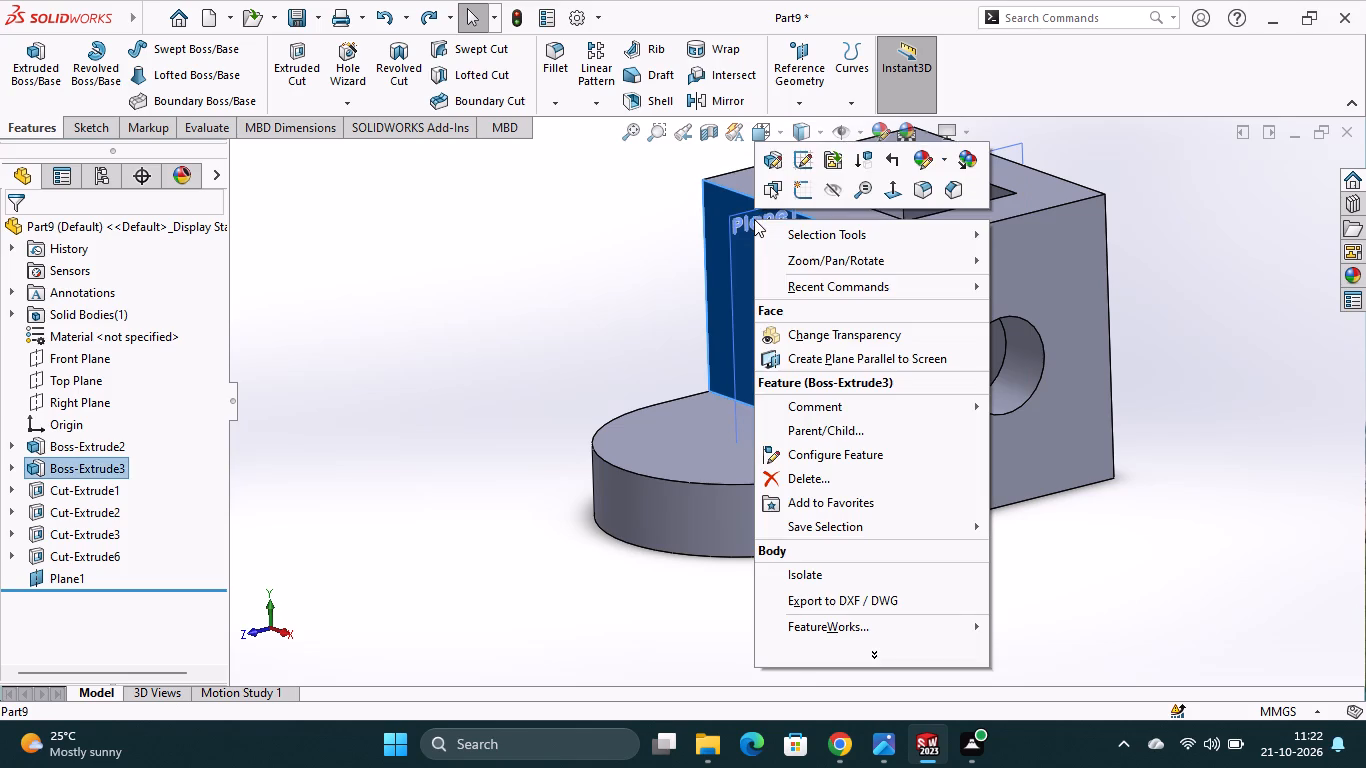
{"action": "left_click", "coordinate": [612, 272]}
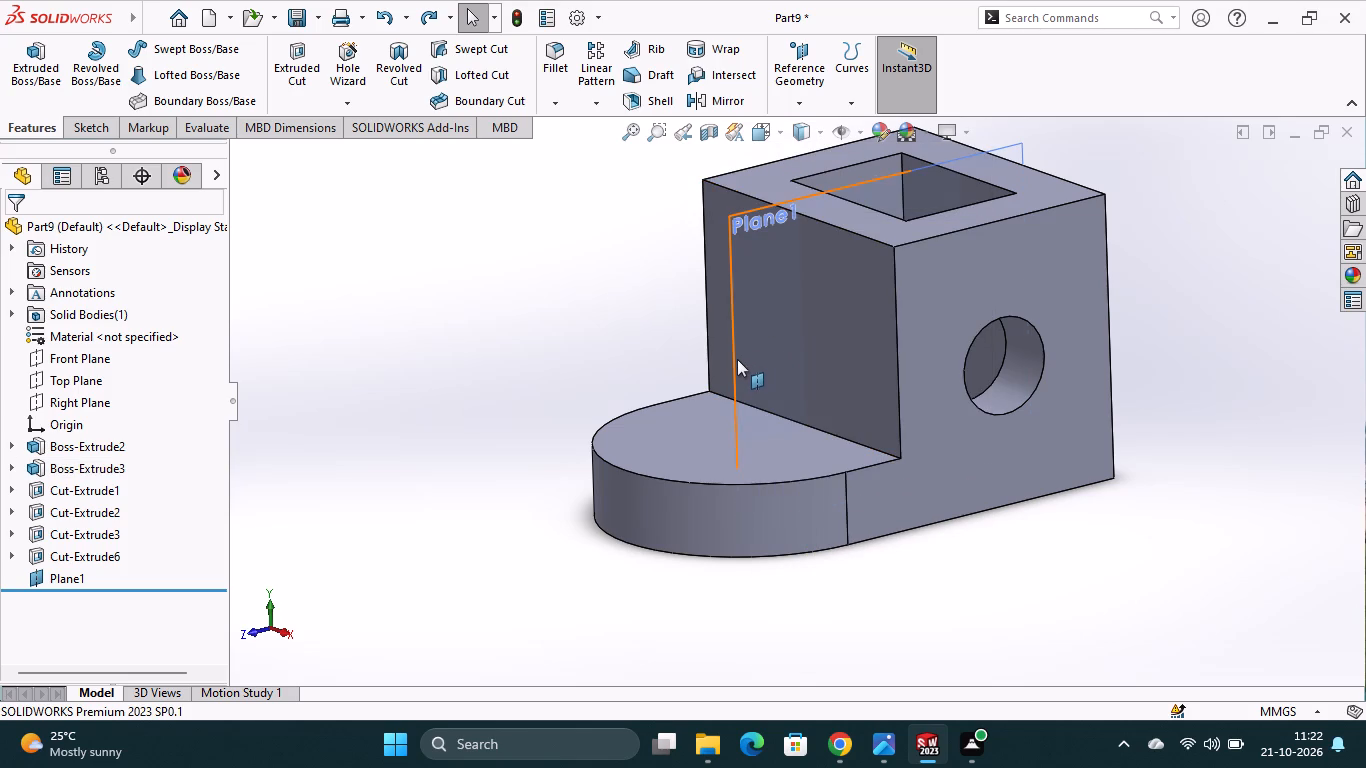
Sketch a closed triangle on the mid plane: 35 mm down the upright's front, along the base's top to its front end, and diagonally back.
{"action": "right_click", "coordinate": [737, 359]}
{"action": "left_click", "coordinate": [796, 325]}
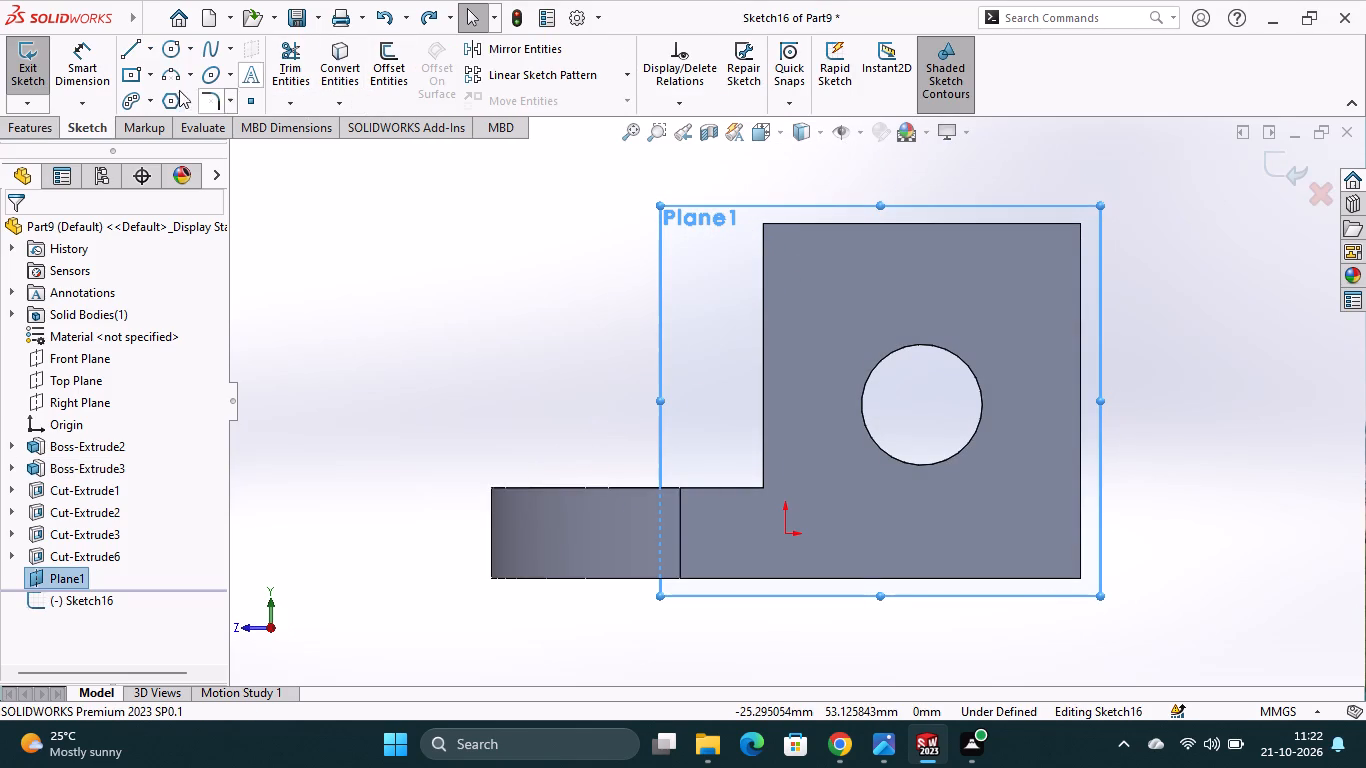
{"action": "left_click", "coordinate": [139, 56]}
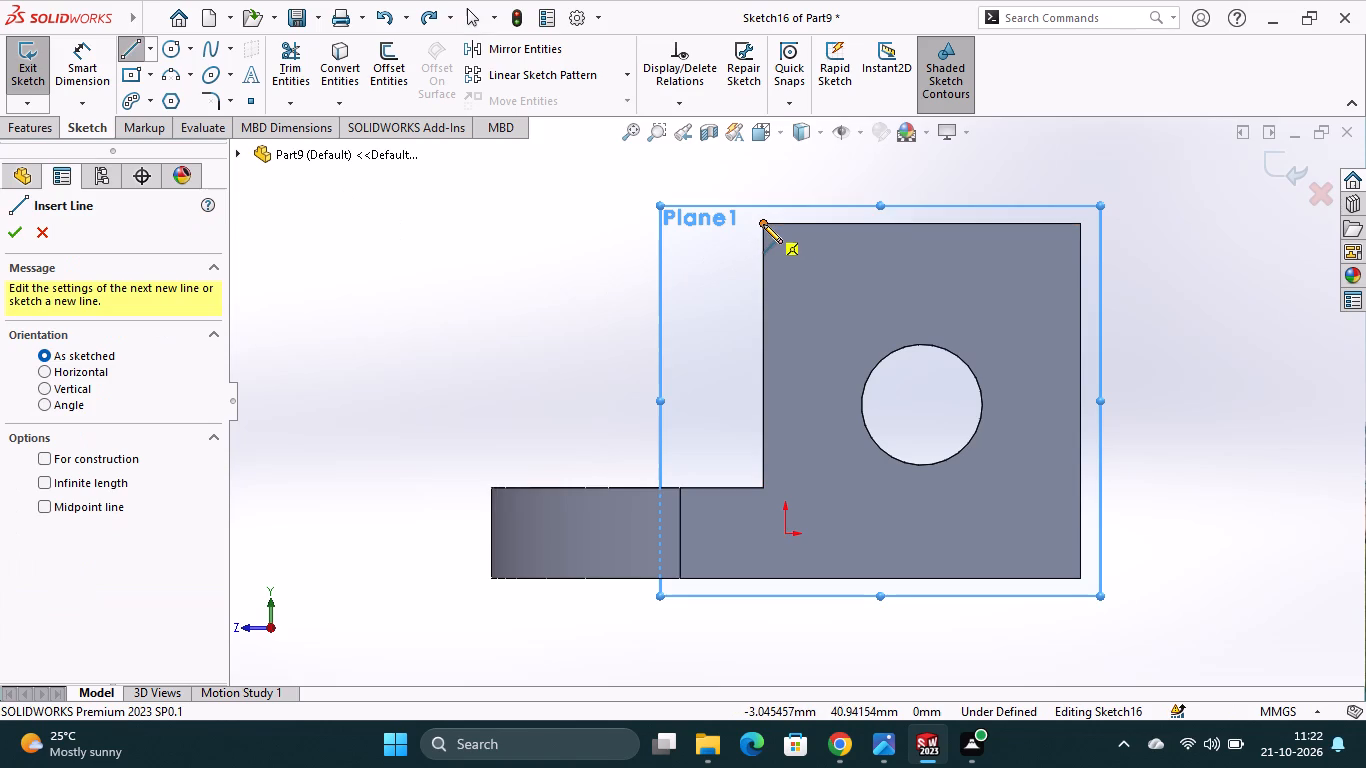
{"action": "left_click", "coordinate": [763, 224]}
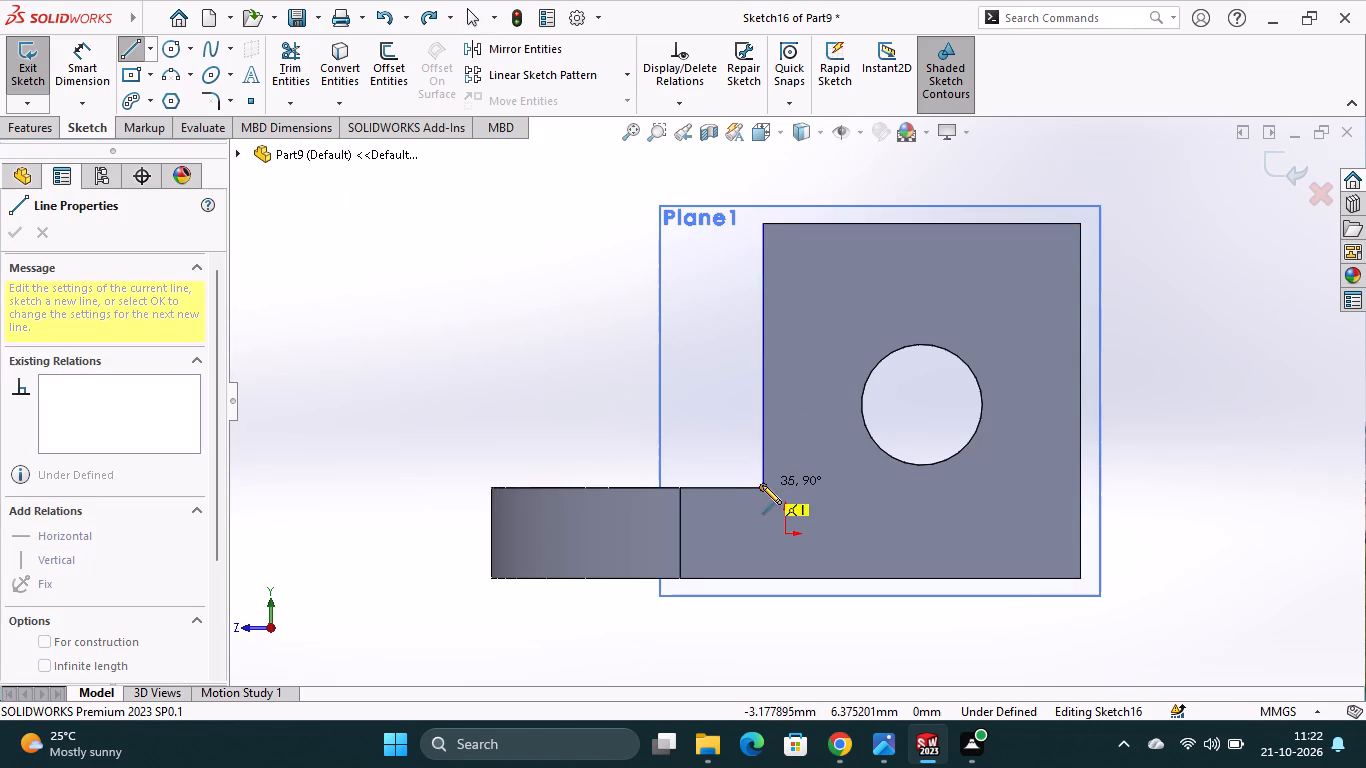
{"action": "left_click", "coordinate": [762, 485]}
{"action": "left_click", "coordinate": [490, 485]}
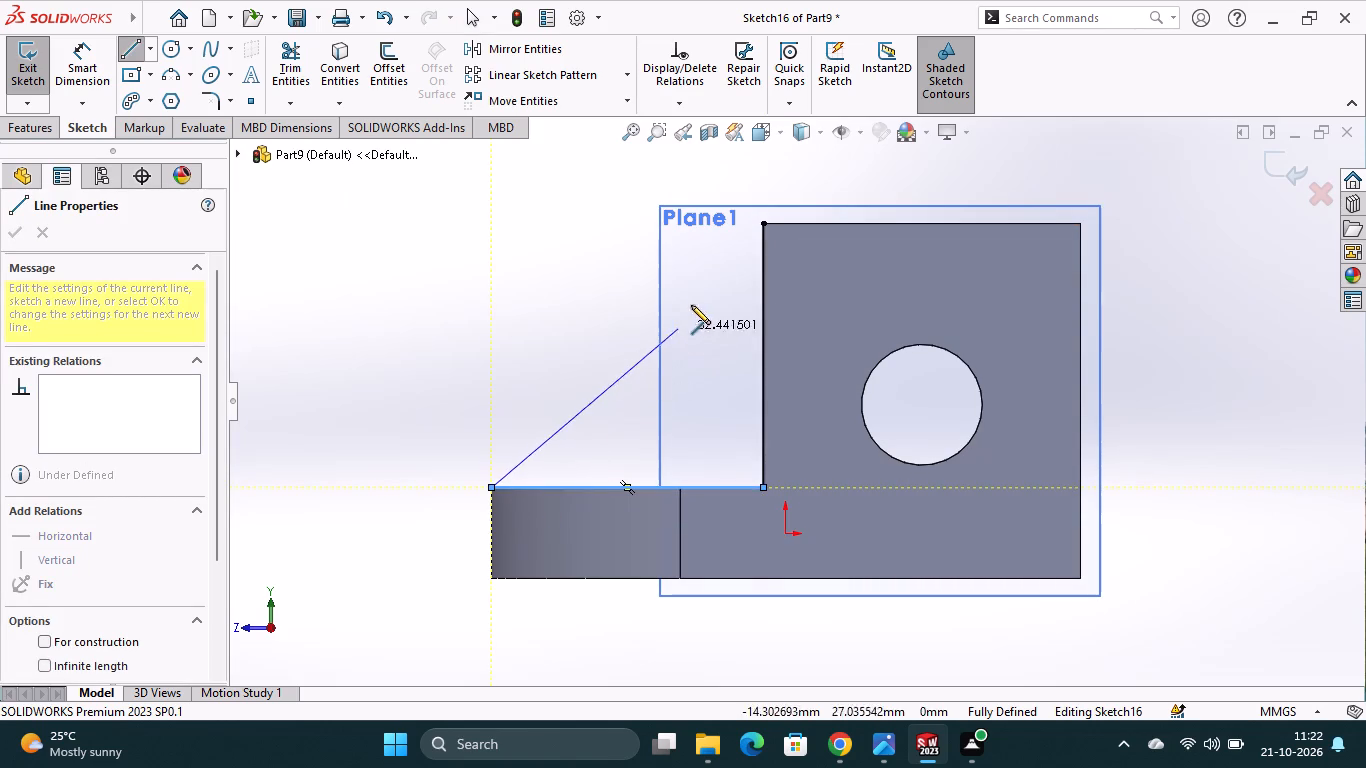
{"action": "left_click", "coordinate": [762, 222]}
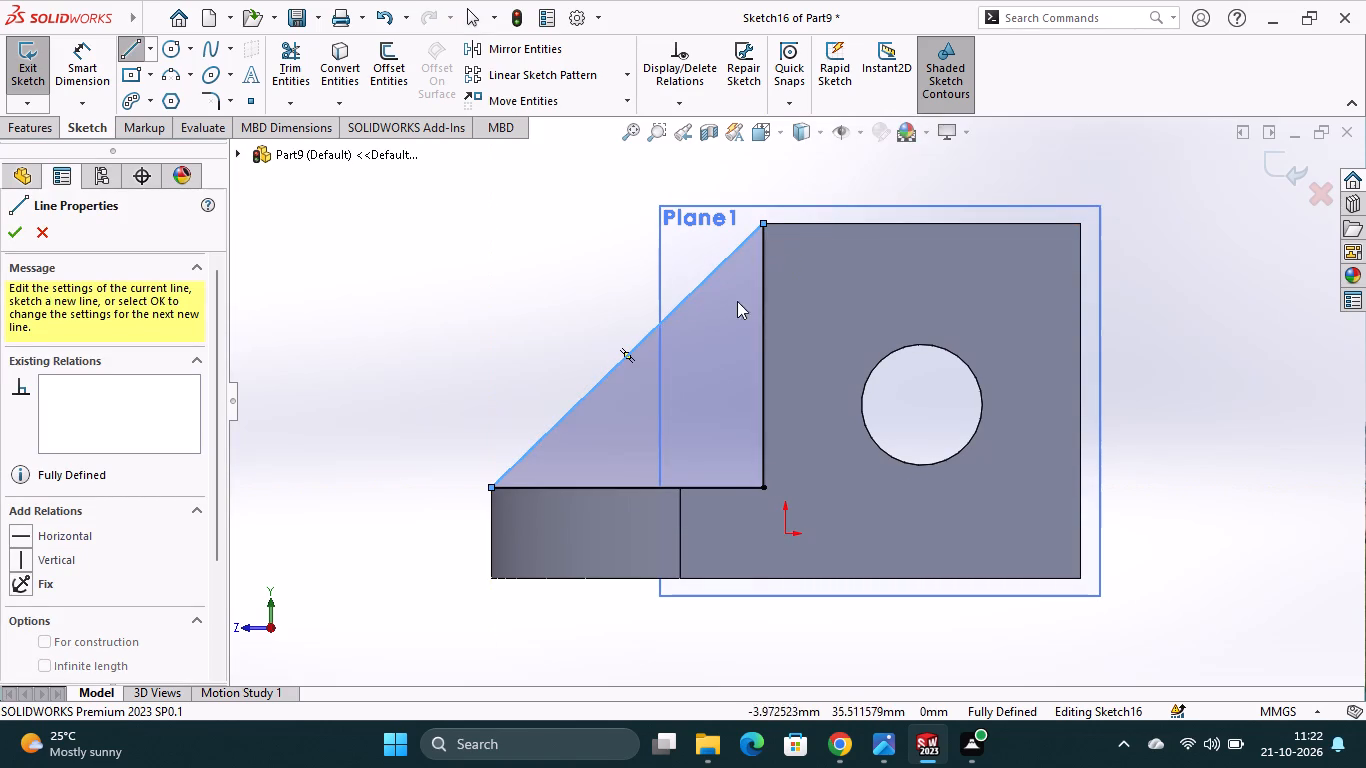
{"action": "key", "text": "Escape"}
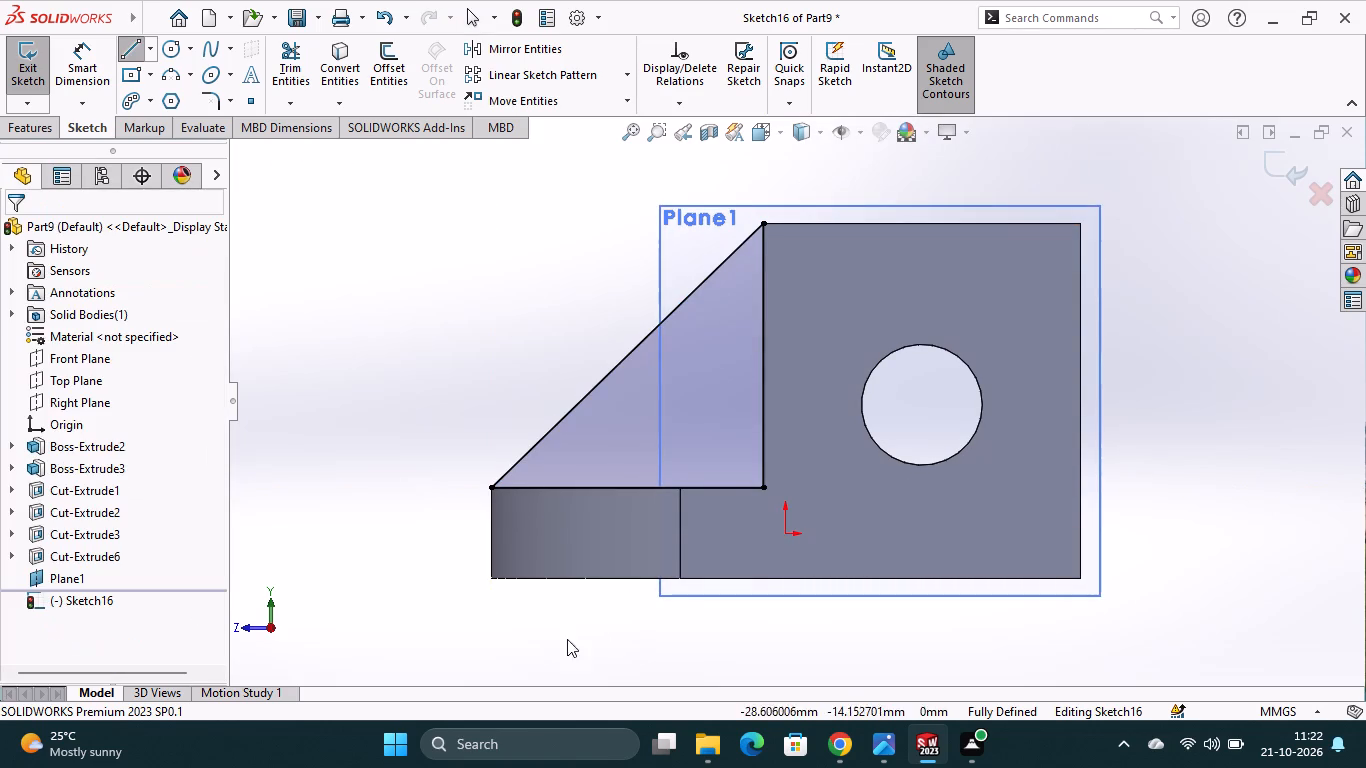
Extrude the triangle sketch as a 10 mm thick boss using Mid Plane, merged with the part.
{"action": "middle_click_drag", "start_coordinate": [552, 622], "coordinate": [590, 653]}
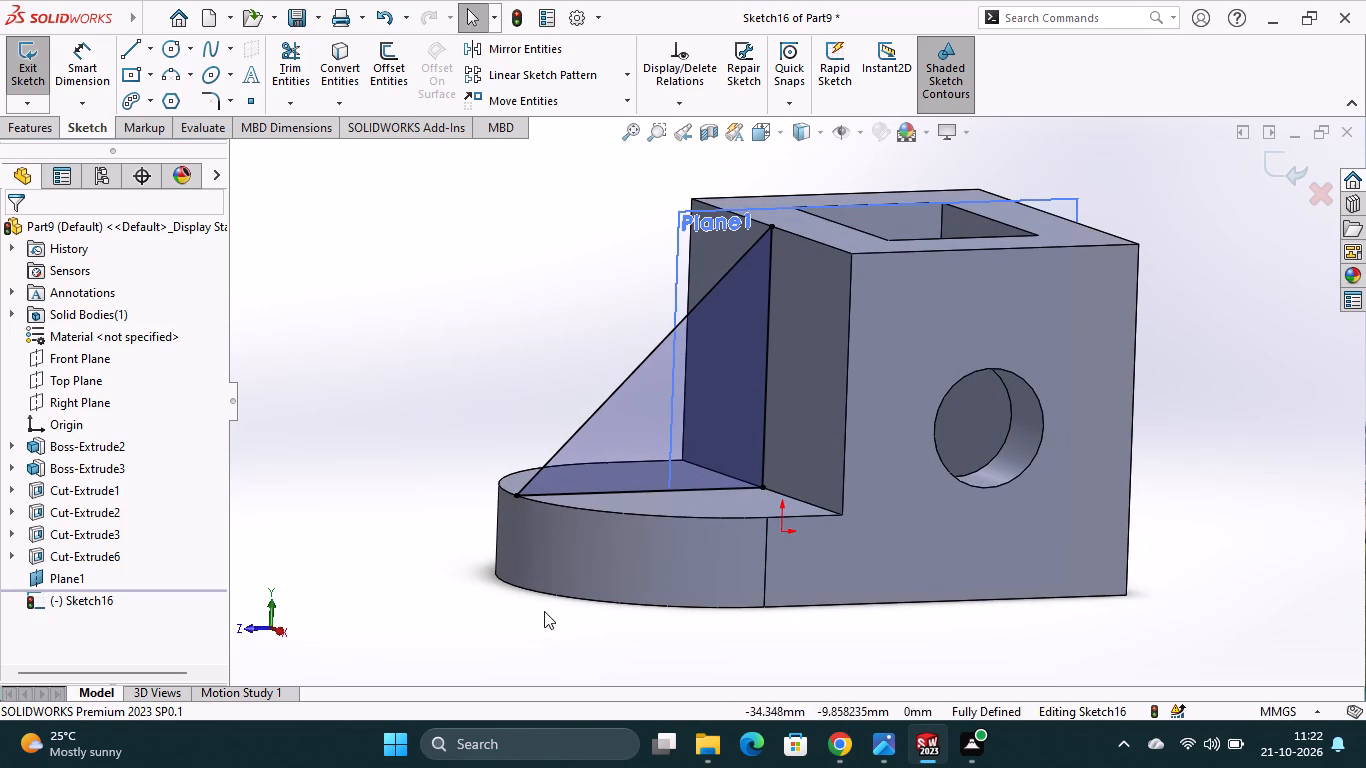
{"action": "left_click", "coordinate": [35, 129]}
{"action": "left_click", "coordinate": [43, 98]}
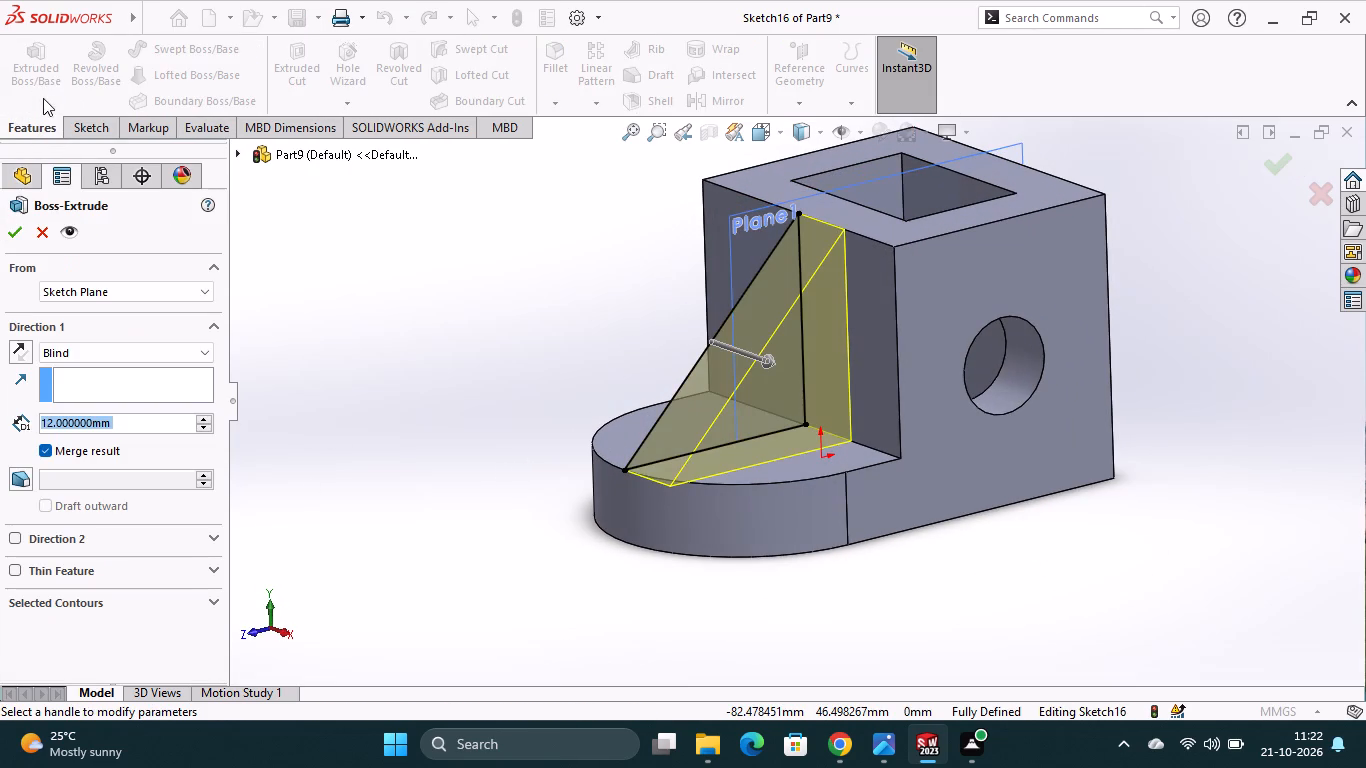
{"action": "left_click", "coordinate": [146, 347]}
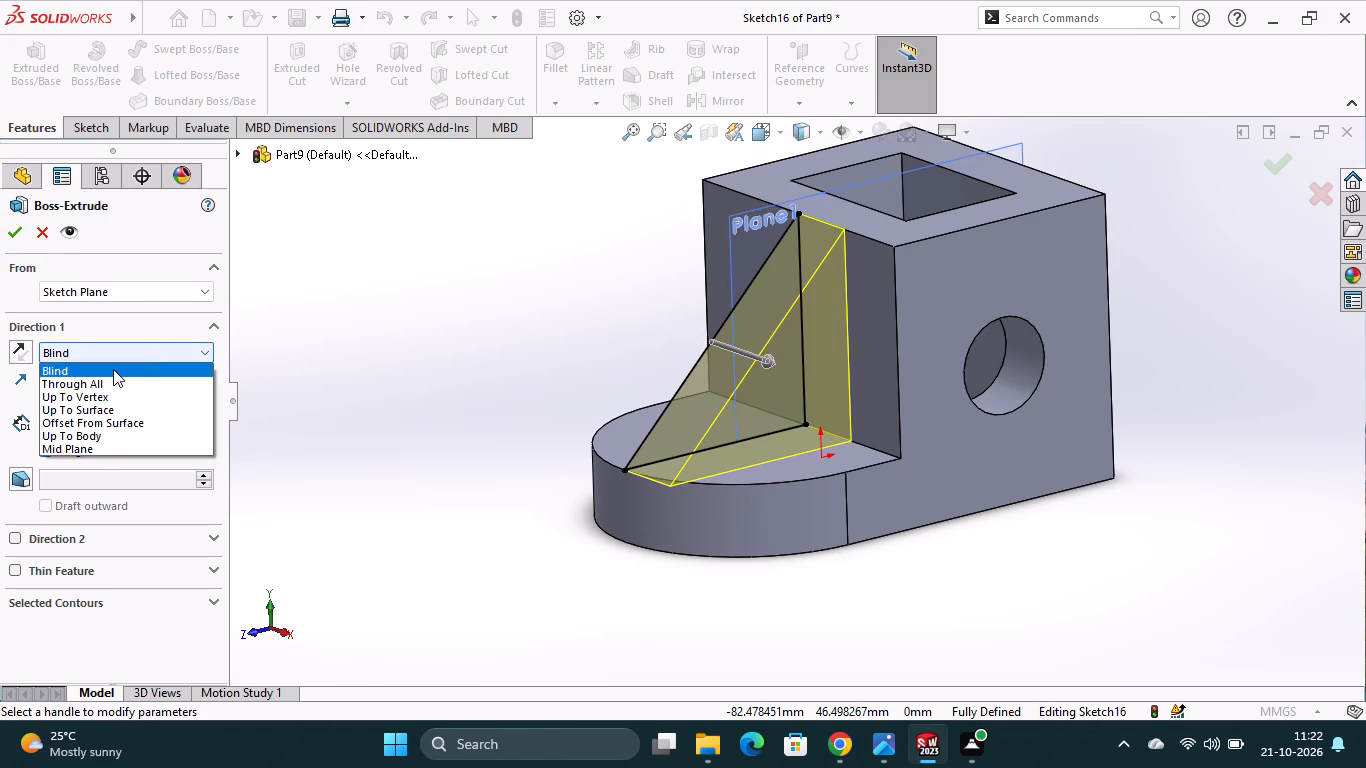
{"action": "left_click", "coordinate": [104, 448]}
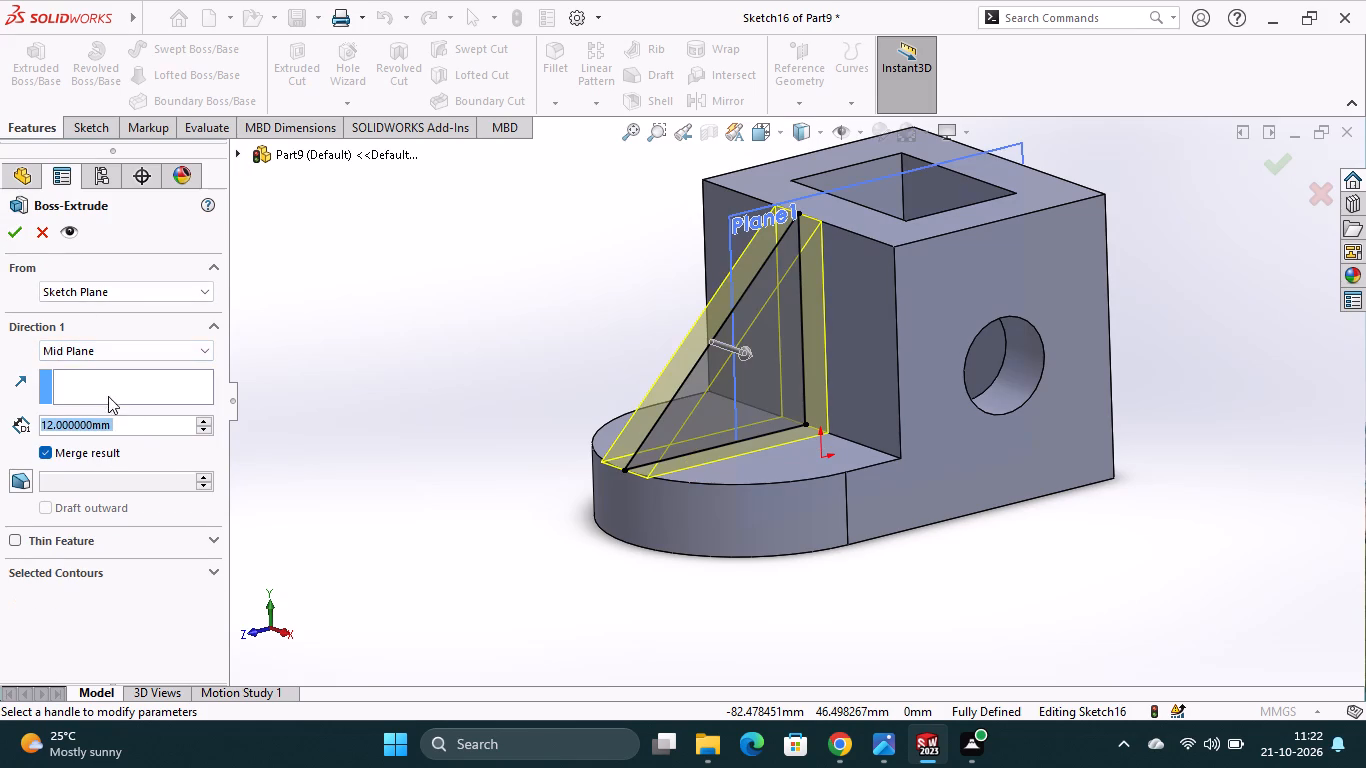
{"action": "key", "text": "1"}
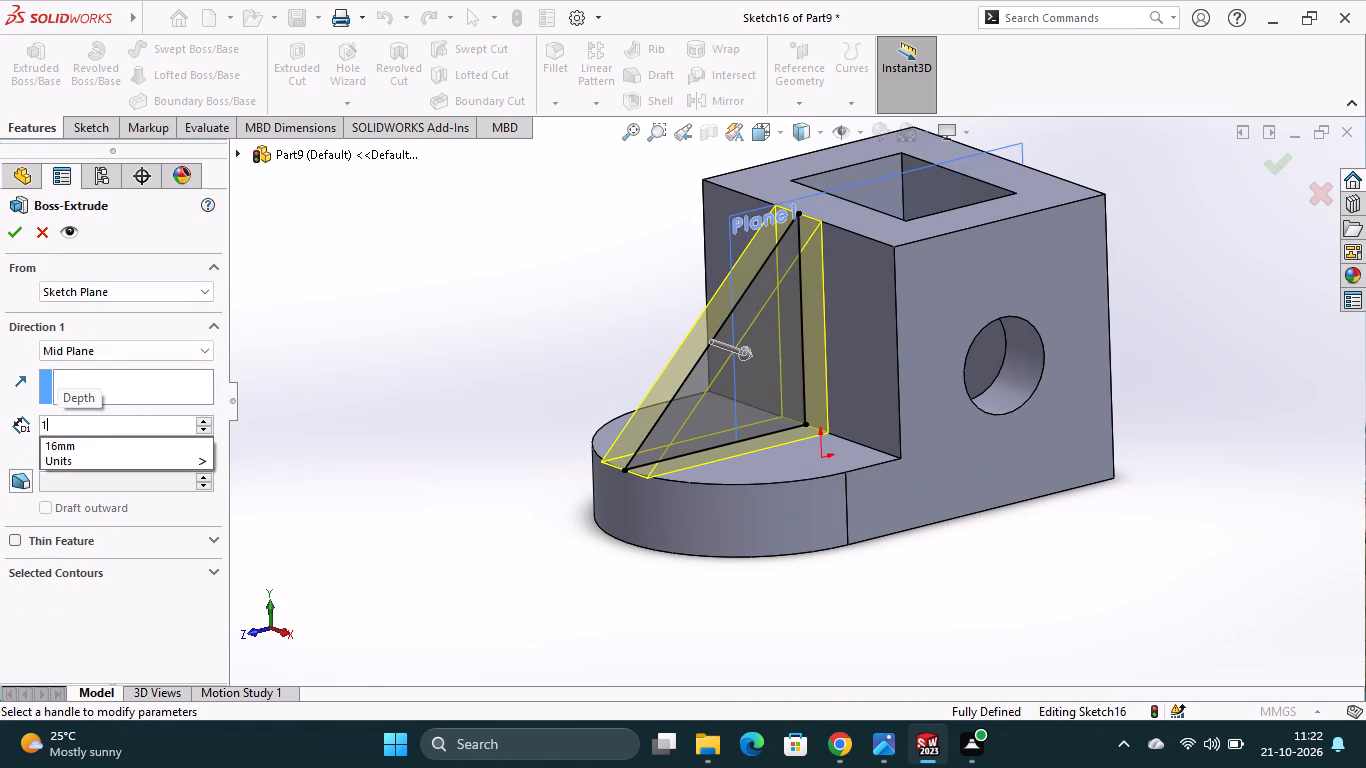
{"action": "key", "text": "0"}
{"action": "key", "text": "Return"}
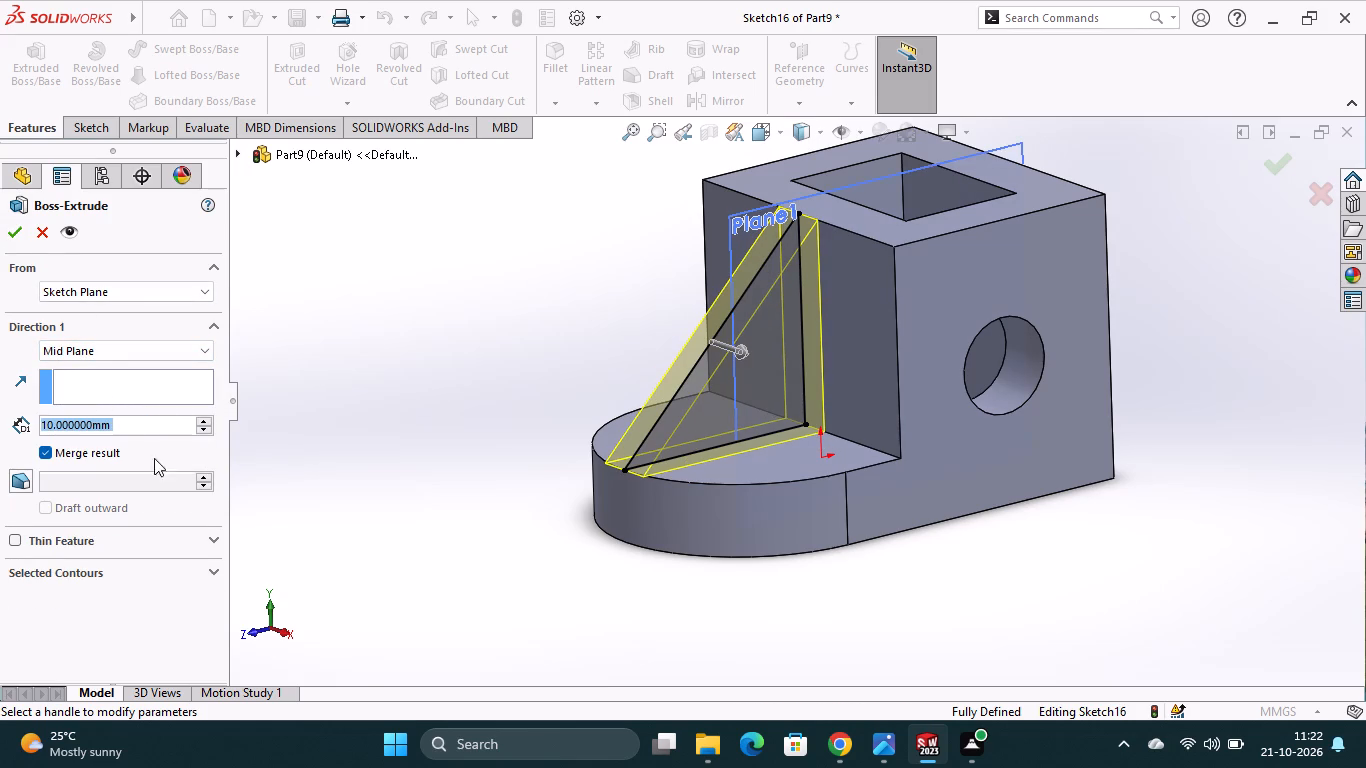
{"action": "left_click", "coordinate": [14, 235]}
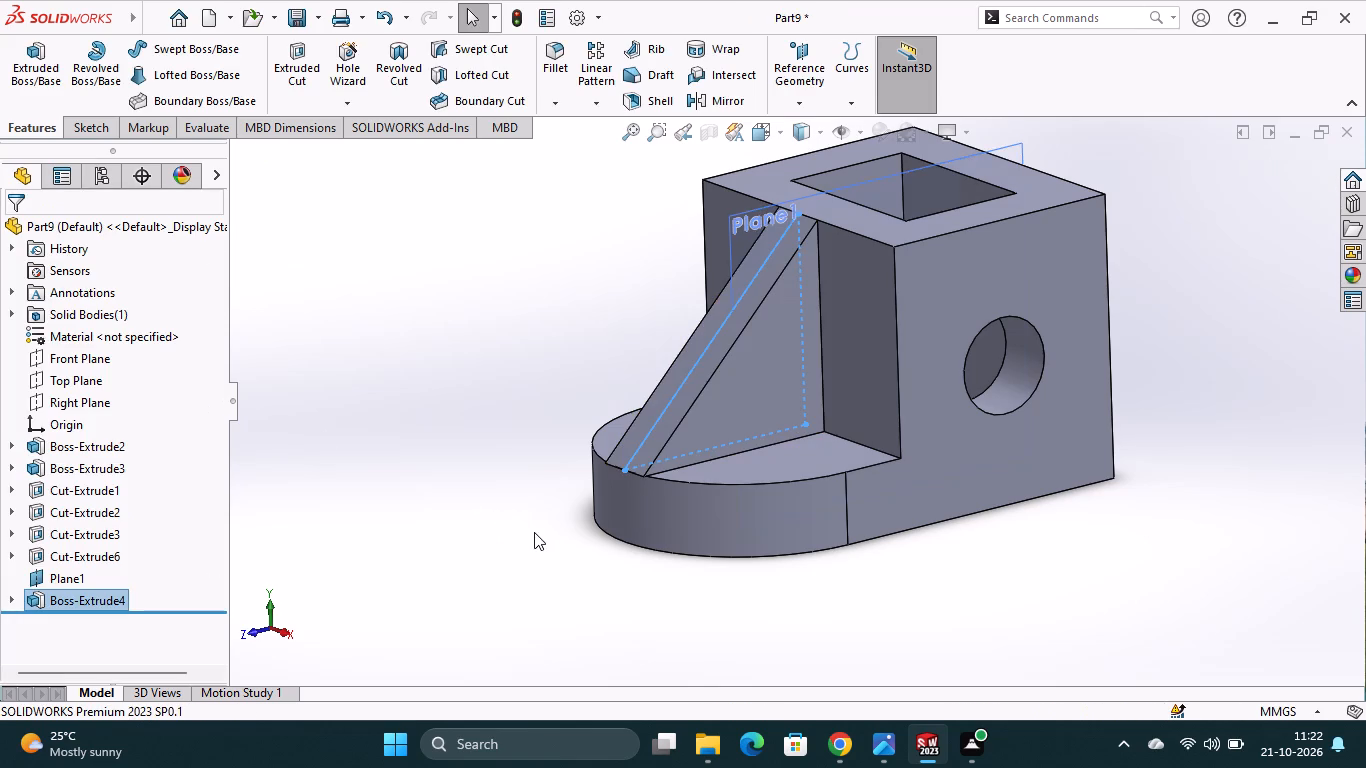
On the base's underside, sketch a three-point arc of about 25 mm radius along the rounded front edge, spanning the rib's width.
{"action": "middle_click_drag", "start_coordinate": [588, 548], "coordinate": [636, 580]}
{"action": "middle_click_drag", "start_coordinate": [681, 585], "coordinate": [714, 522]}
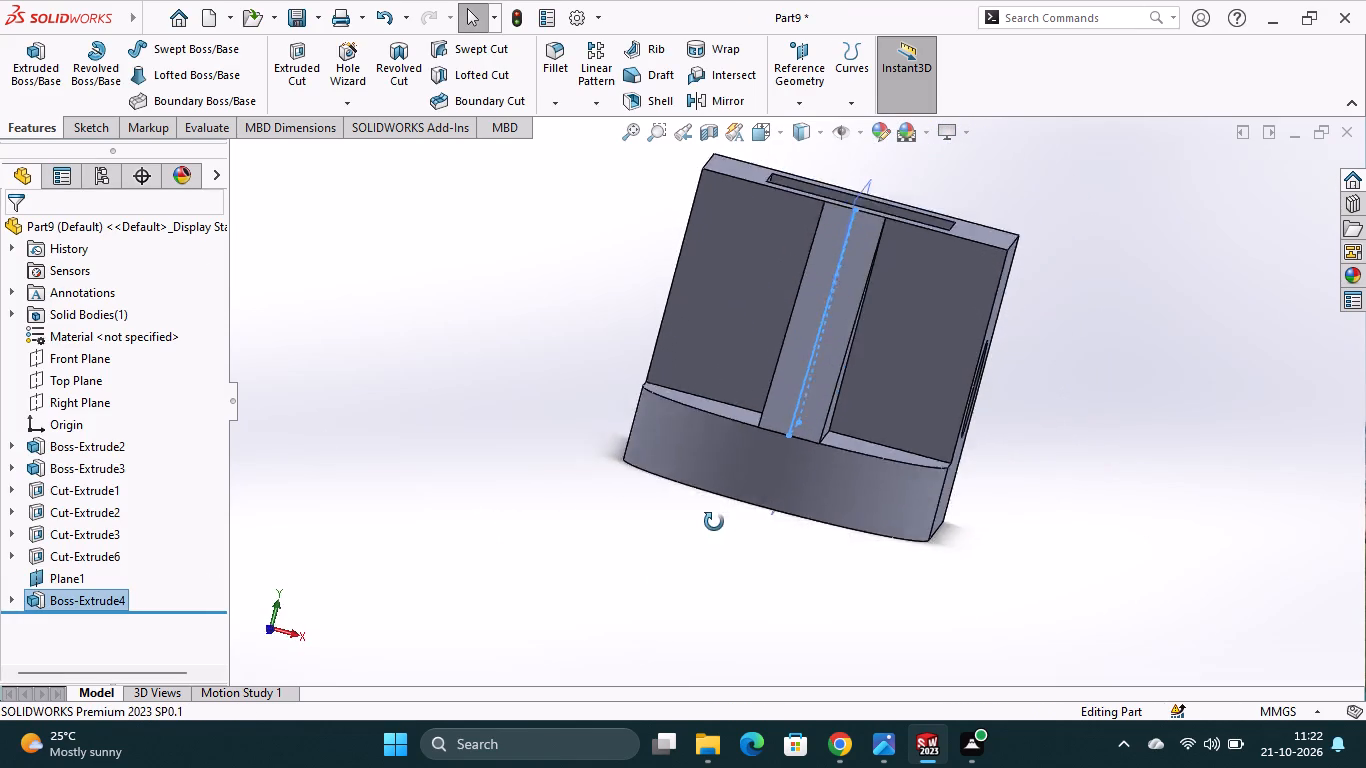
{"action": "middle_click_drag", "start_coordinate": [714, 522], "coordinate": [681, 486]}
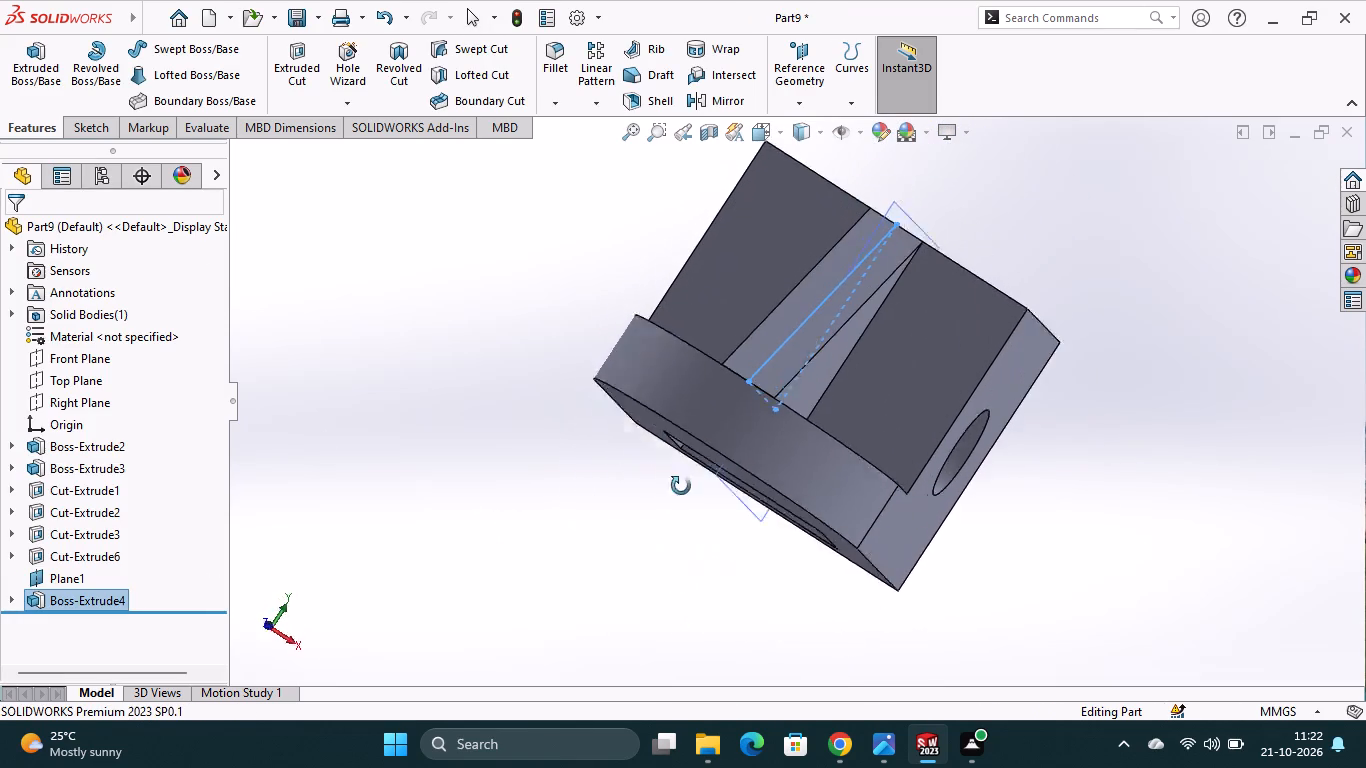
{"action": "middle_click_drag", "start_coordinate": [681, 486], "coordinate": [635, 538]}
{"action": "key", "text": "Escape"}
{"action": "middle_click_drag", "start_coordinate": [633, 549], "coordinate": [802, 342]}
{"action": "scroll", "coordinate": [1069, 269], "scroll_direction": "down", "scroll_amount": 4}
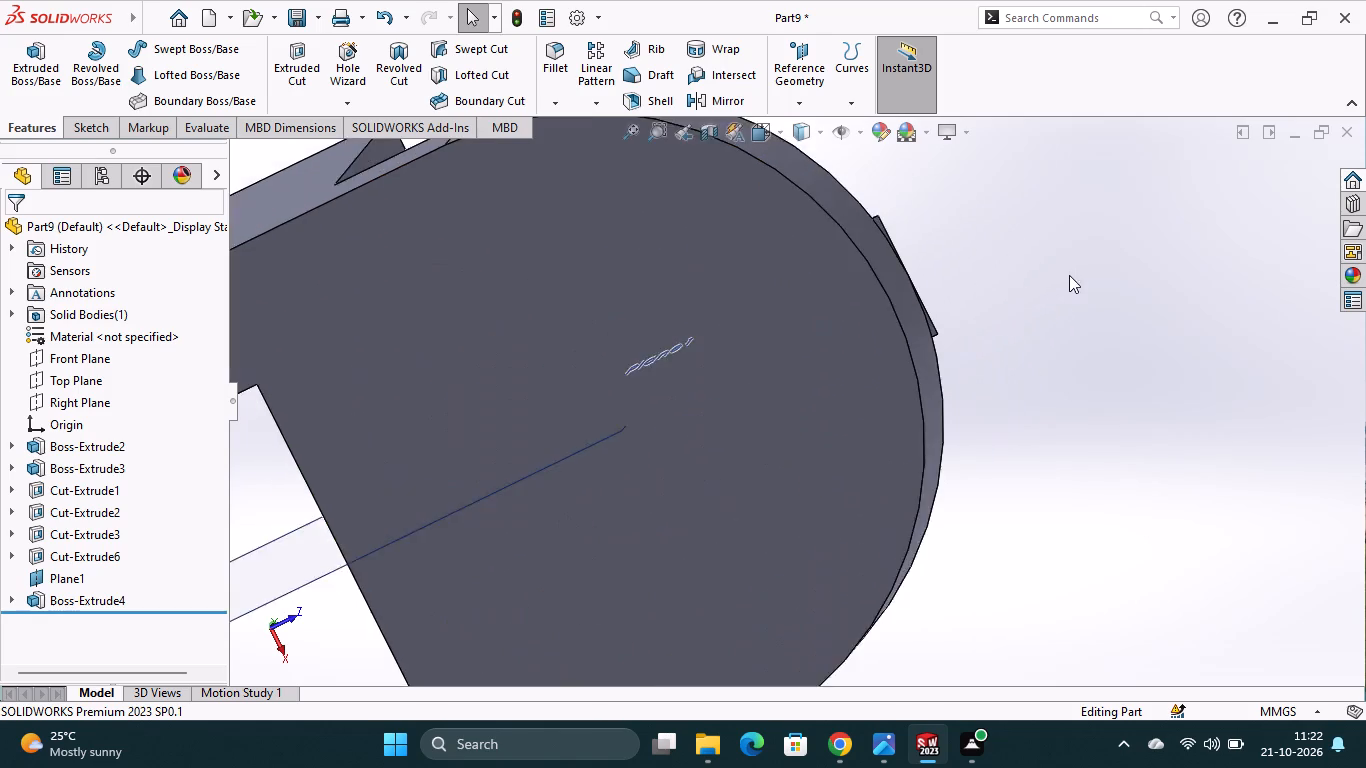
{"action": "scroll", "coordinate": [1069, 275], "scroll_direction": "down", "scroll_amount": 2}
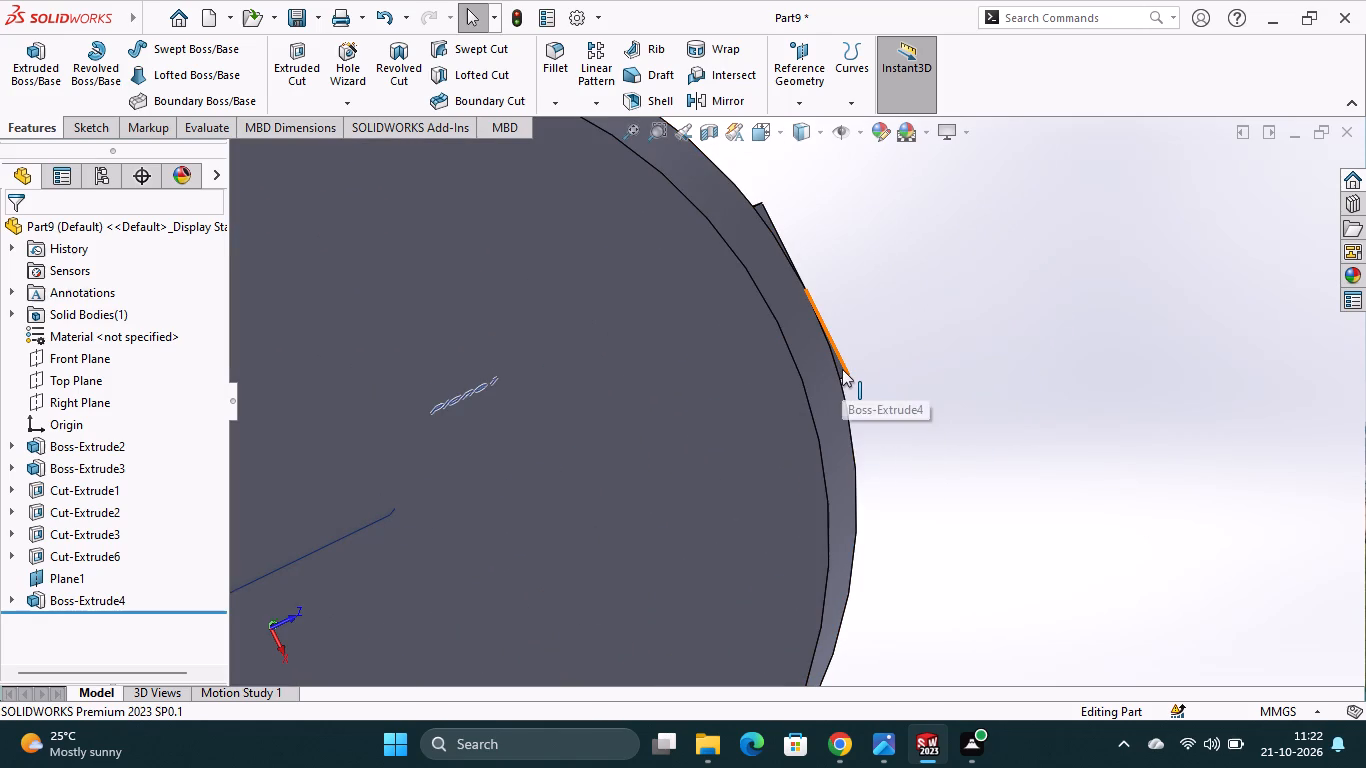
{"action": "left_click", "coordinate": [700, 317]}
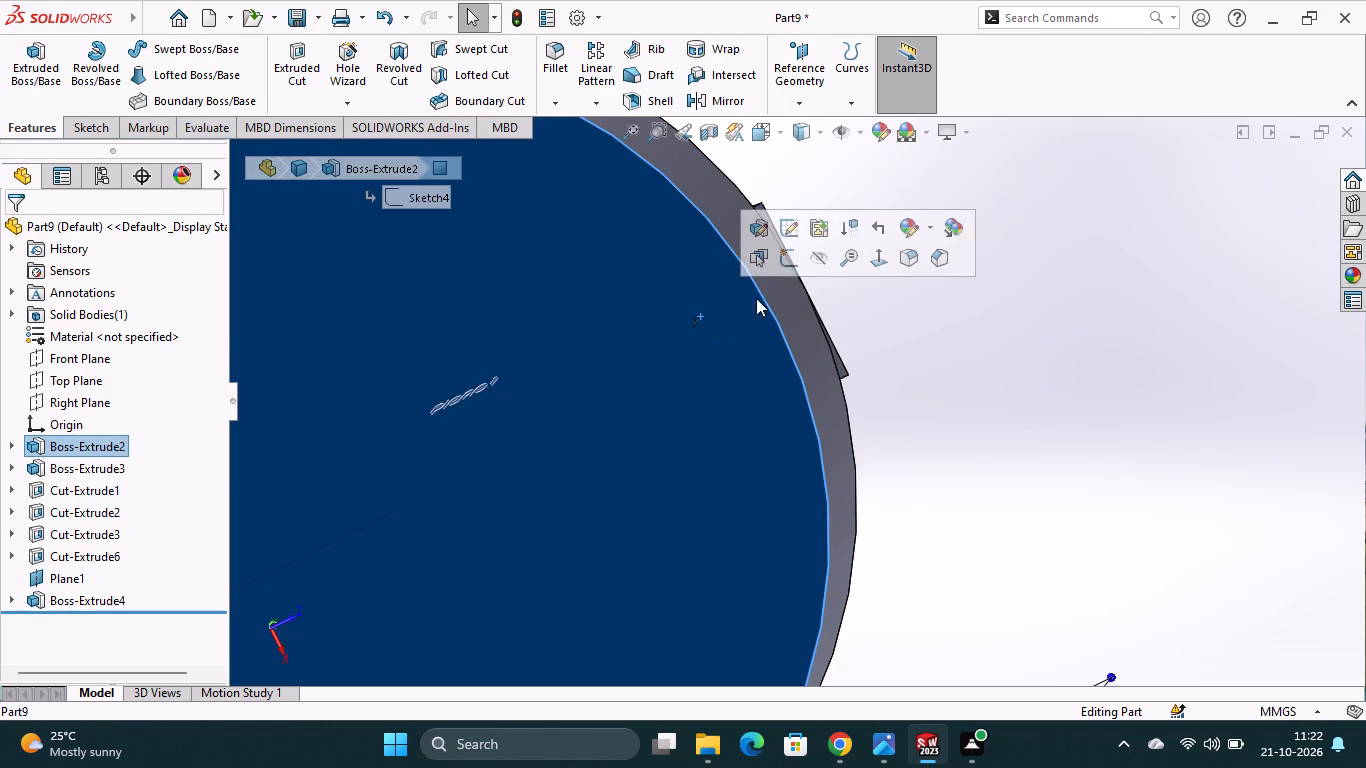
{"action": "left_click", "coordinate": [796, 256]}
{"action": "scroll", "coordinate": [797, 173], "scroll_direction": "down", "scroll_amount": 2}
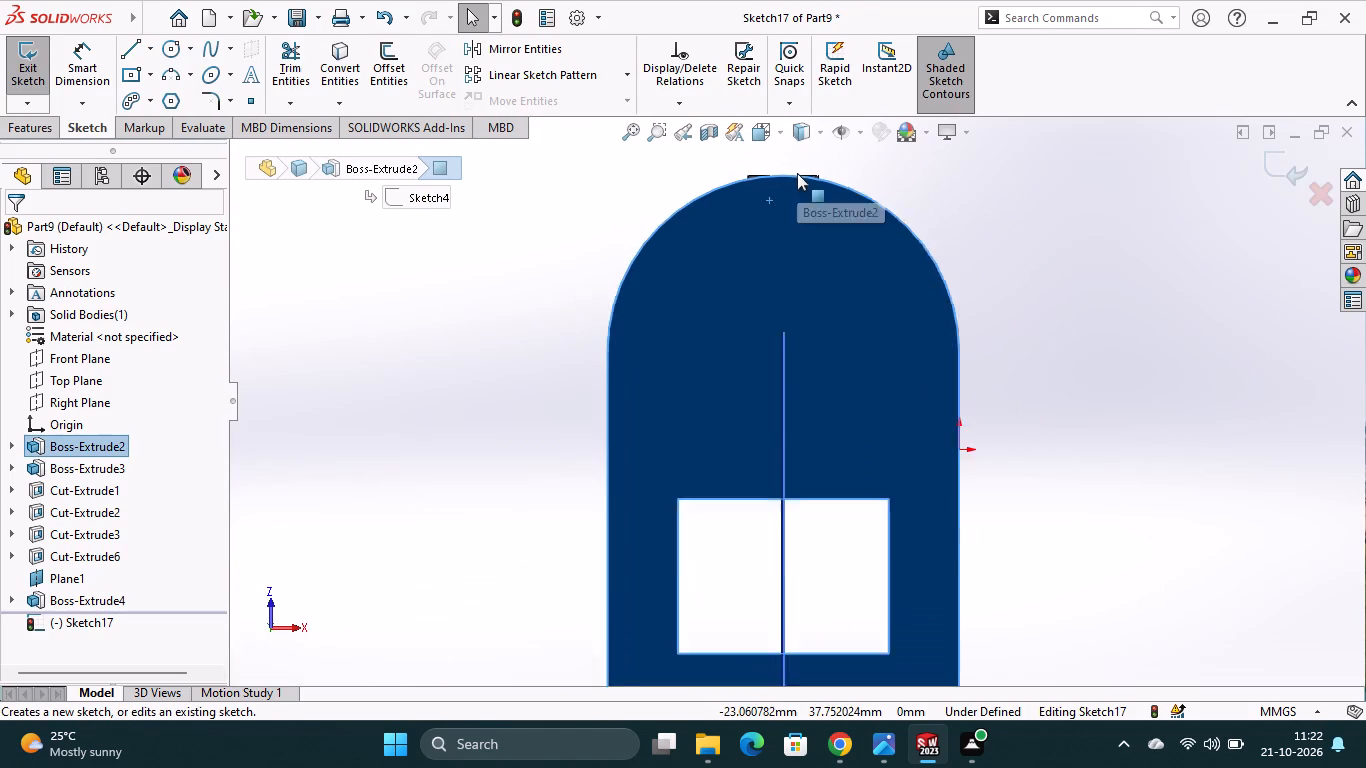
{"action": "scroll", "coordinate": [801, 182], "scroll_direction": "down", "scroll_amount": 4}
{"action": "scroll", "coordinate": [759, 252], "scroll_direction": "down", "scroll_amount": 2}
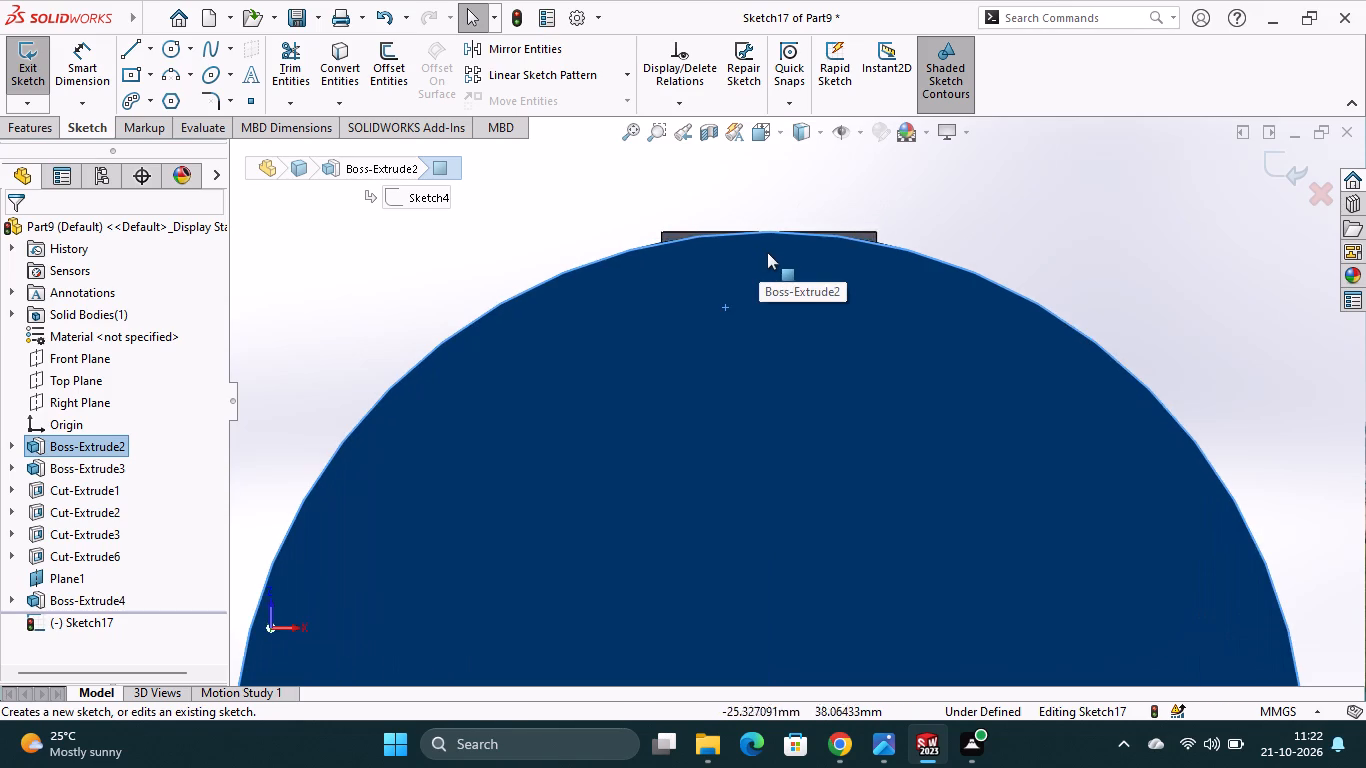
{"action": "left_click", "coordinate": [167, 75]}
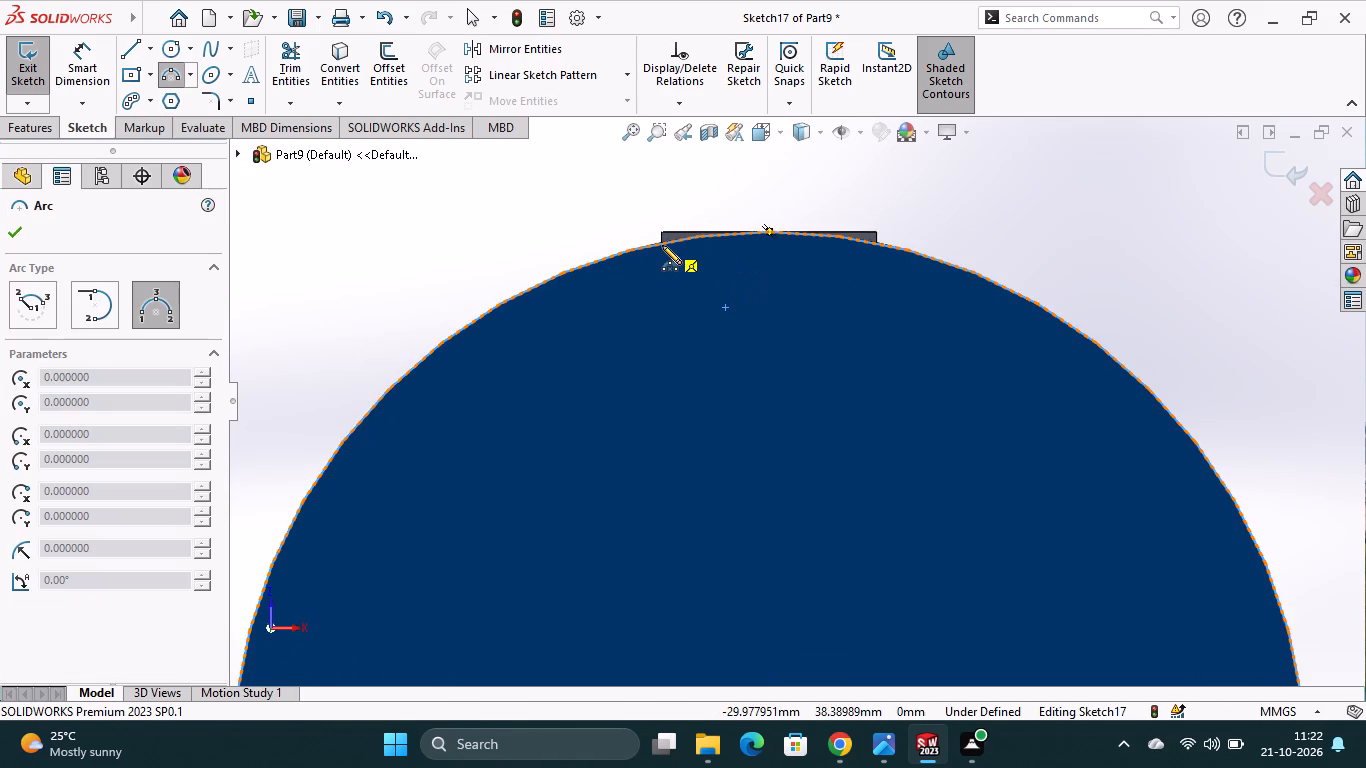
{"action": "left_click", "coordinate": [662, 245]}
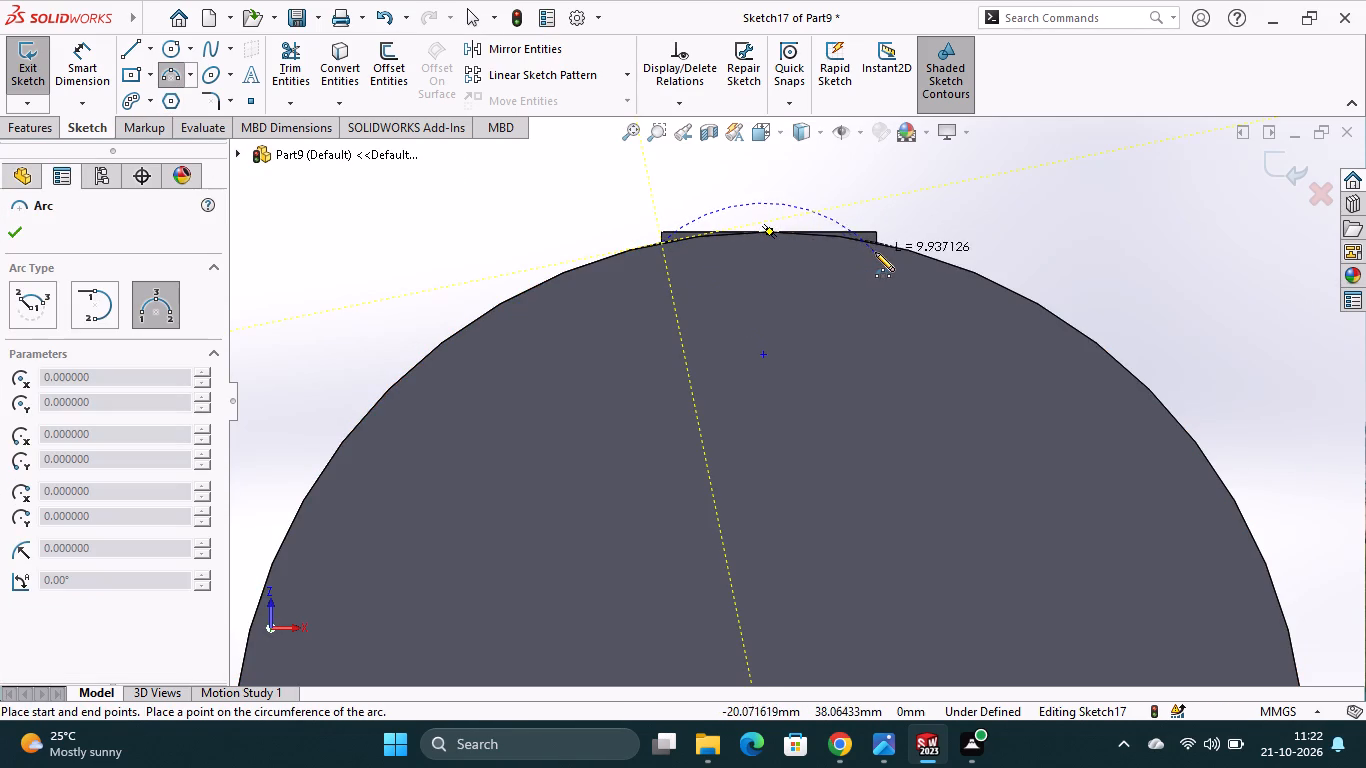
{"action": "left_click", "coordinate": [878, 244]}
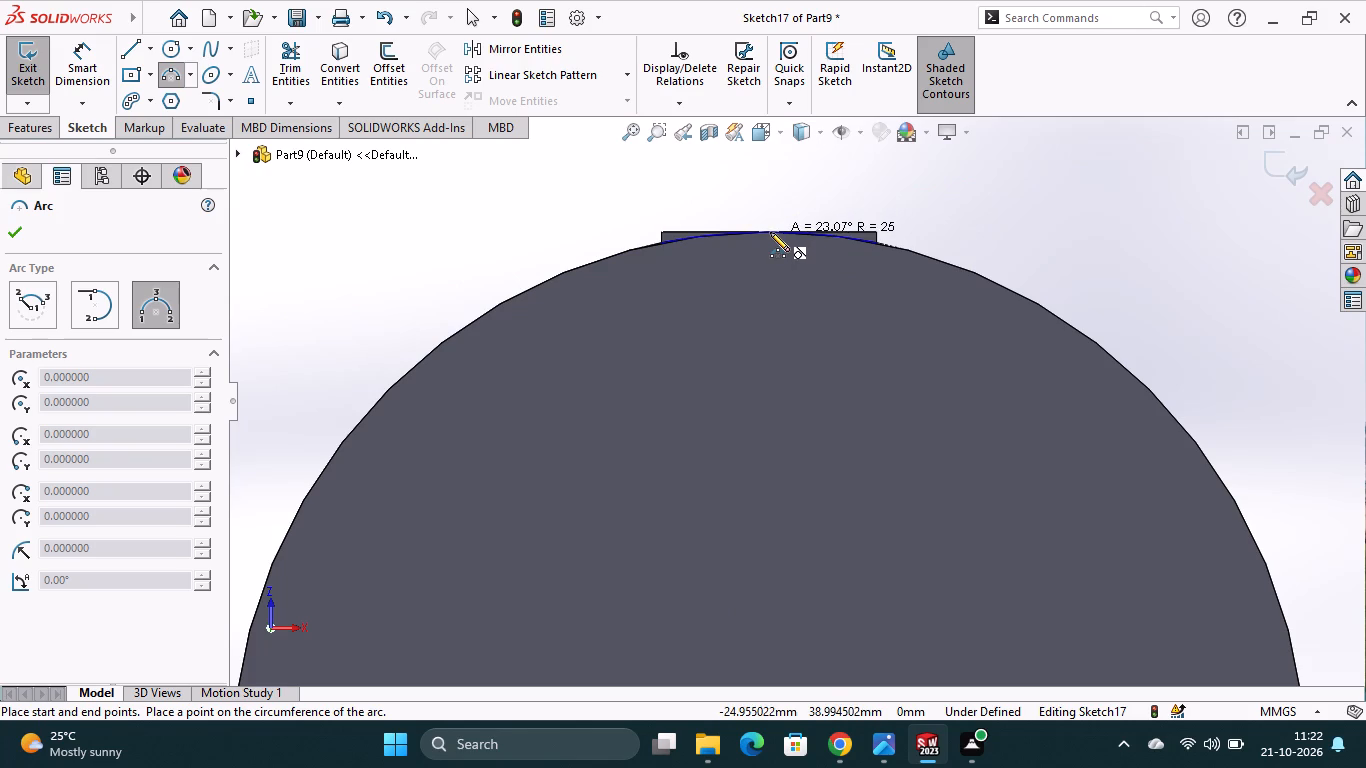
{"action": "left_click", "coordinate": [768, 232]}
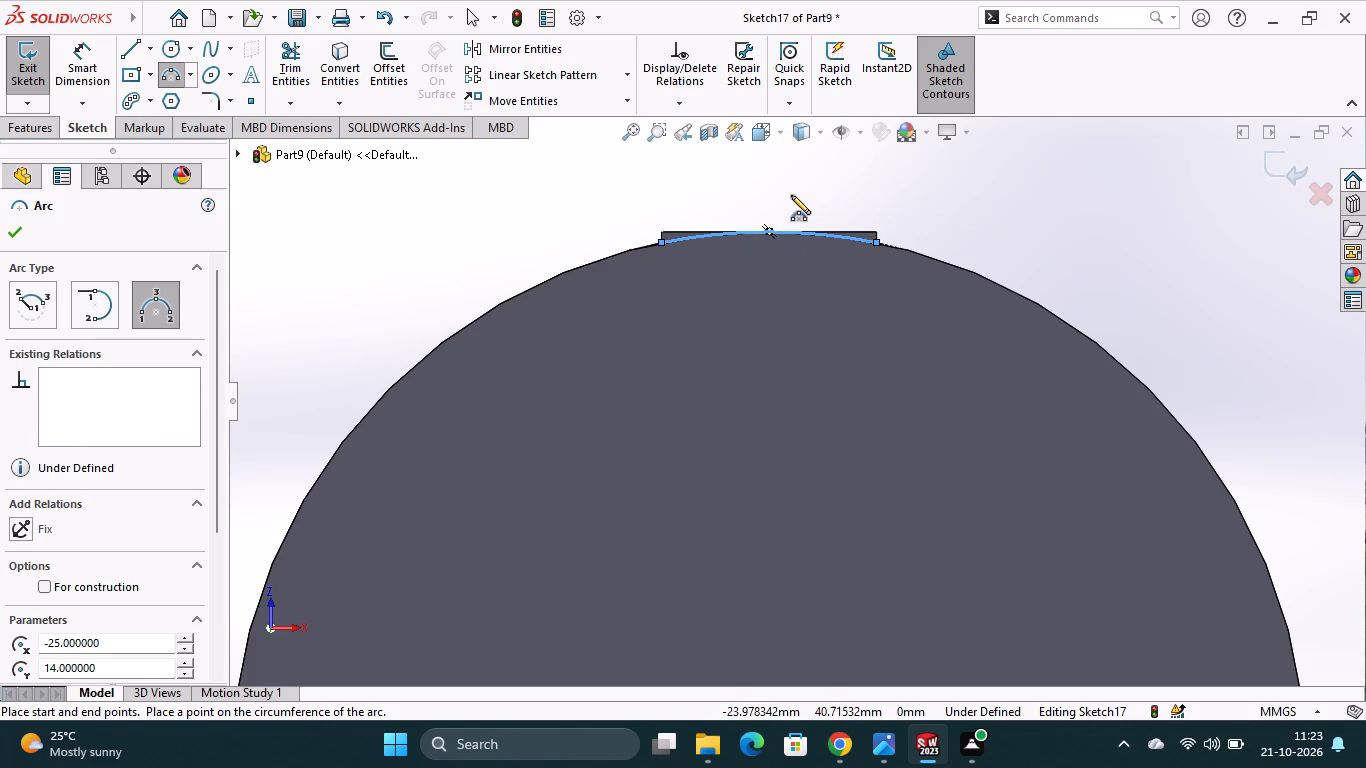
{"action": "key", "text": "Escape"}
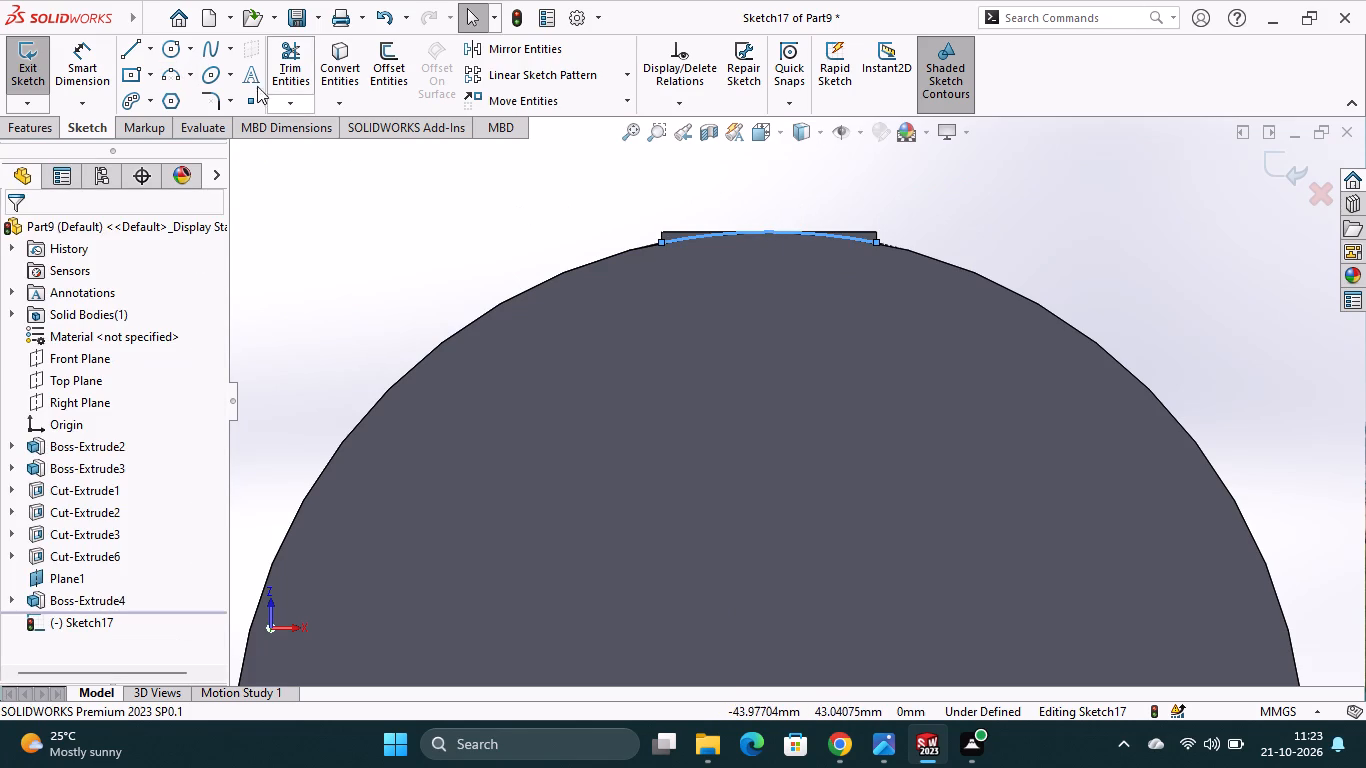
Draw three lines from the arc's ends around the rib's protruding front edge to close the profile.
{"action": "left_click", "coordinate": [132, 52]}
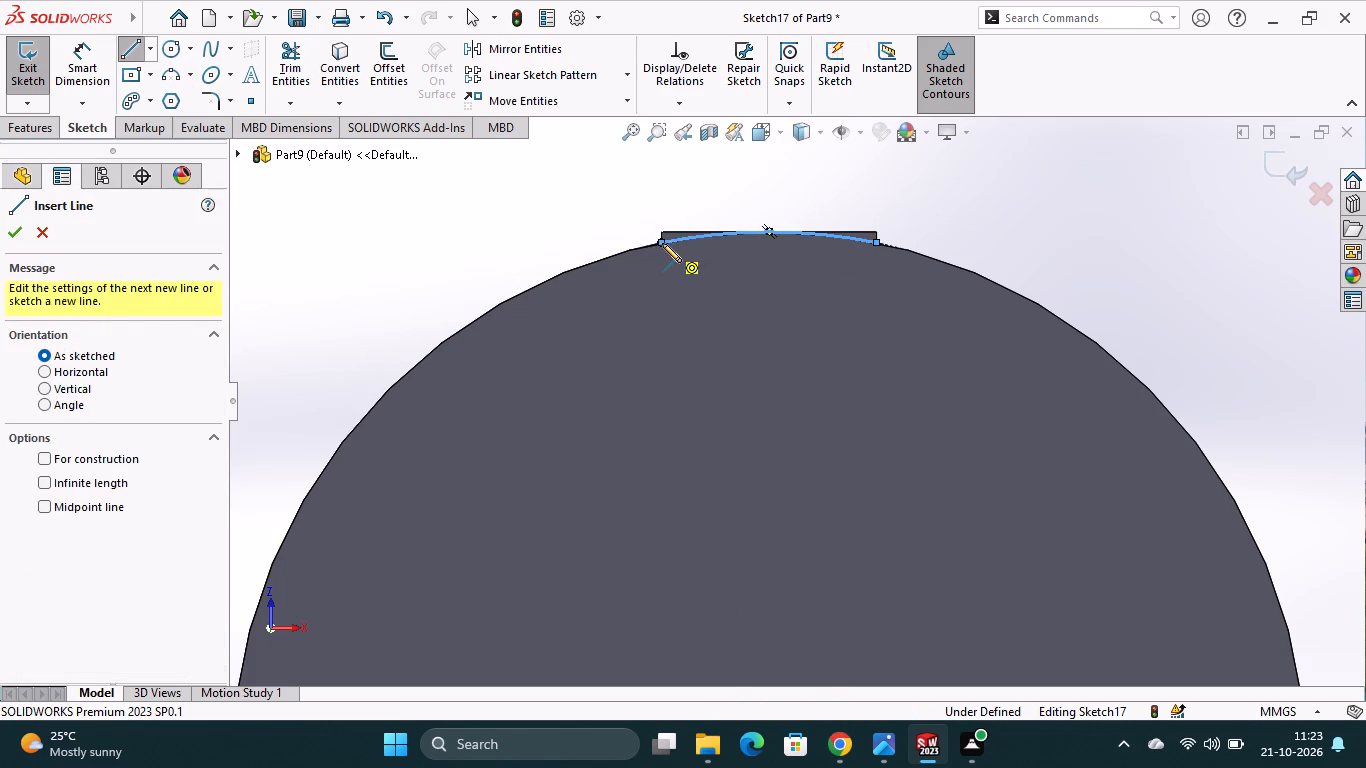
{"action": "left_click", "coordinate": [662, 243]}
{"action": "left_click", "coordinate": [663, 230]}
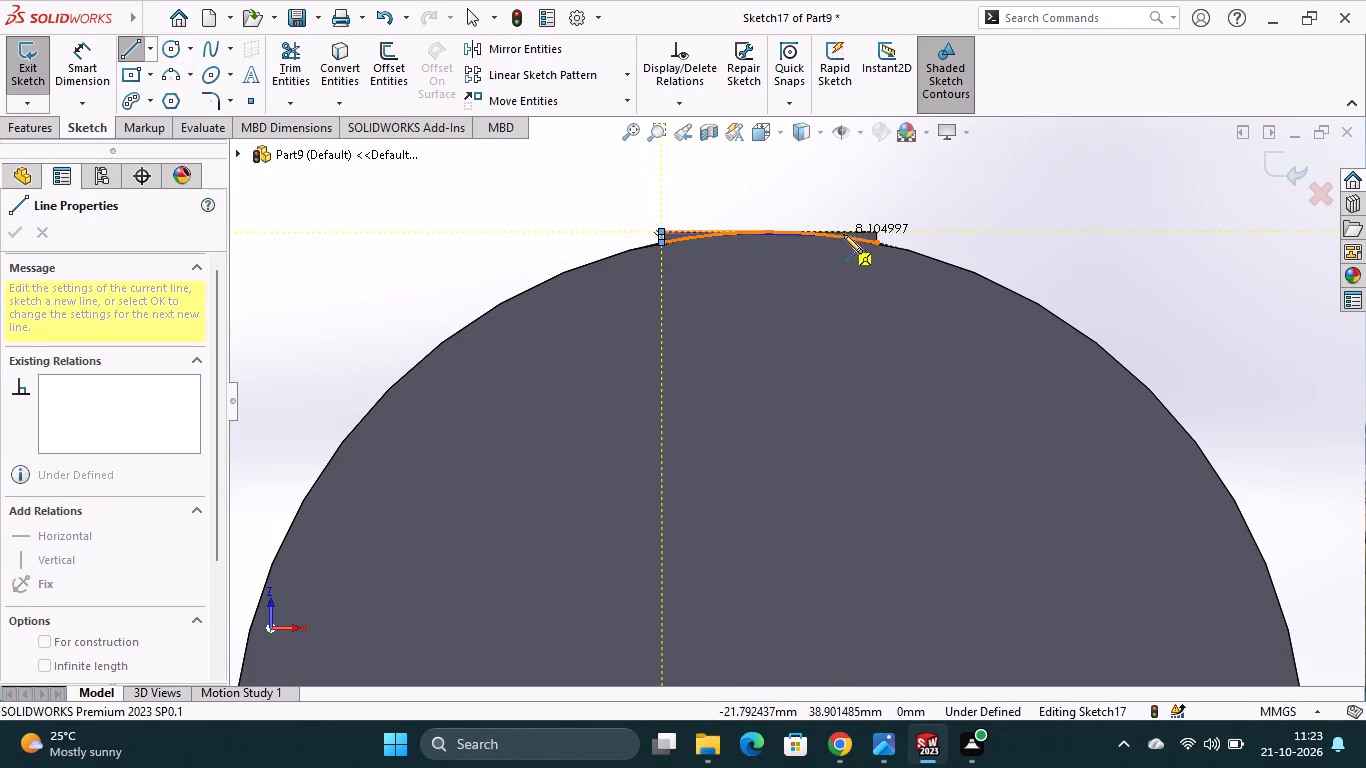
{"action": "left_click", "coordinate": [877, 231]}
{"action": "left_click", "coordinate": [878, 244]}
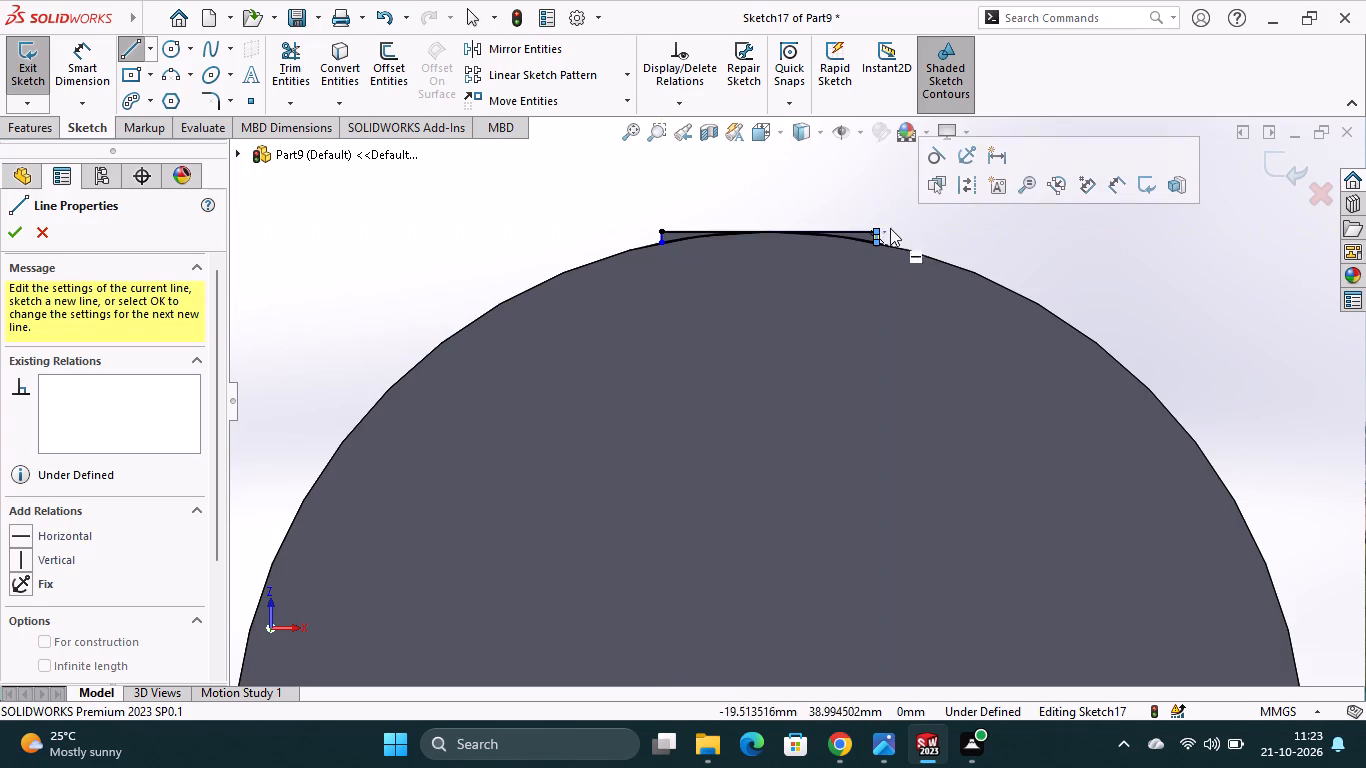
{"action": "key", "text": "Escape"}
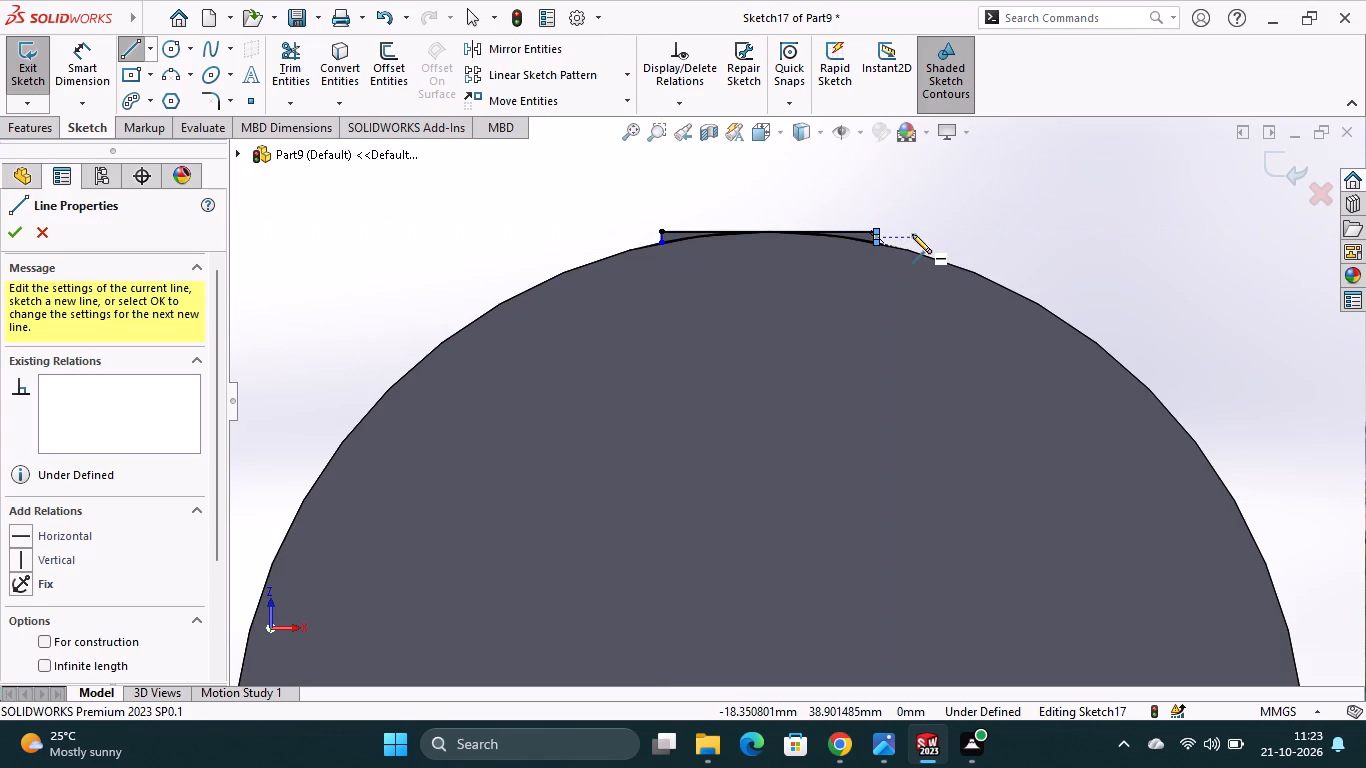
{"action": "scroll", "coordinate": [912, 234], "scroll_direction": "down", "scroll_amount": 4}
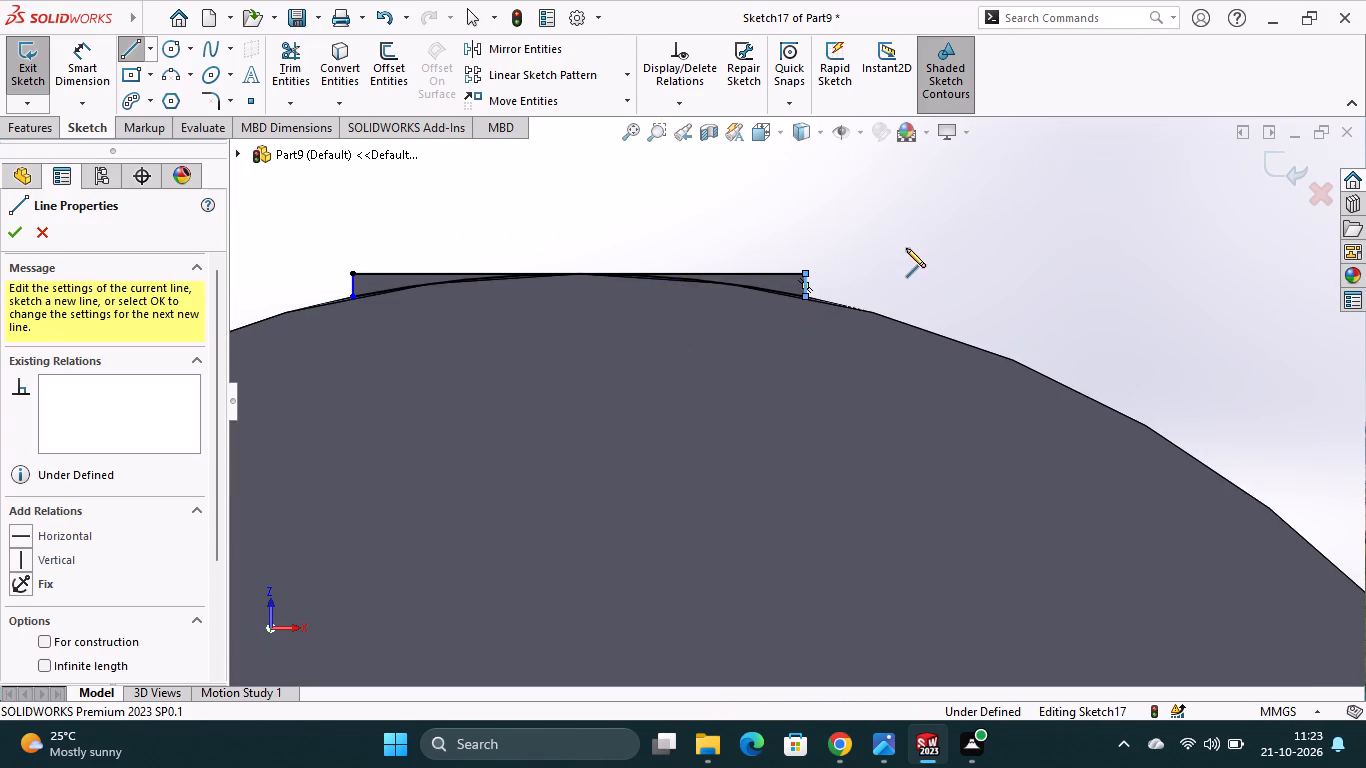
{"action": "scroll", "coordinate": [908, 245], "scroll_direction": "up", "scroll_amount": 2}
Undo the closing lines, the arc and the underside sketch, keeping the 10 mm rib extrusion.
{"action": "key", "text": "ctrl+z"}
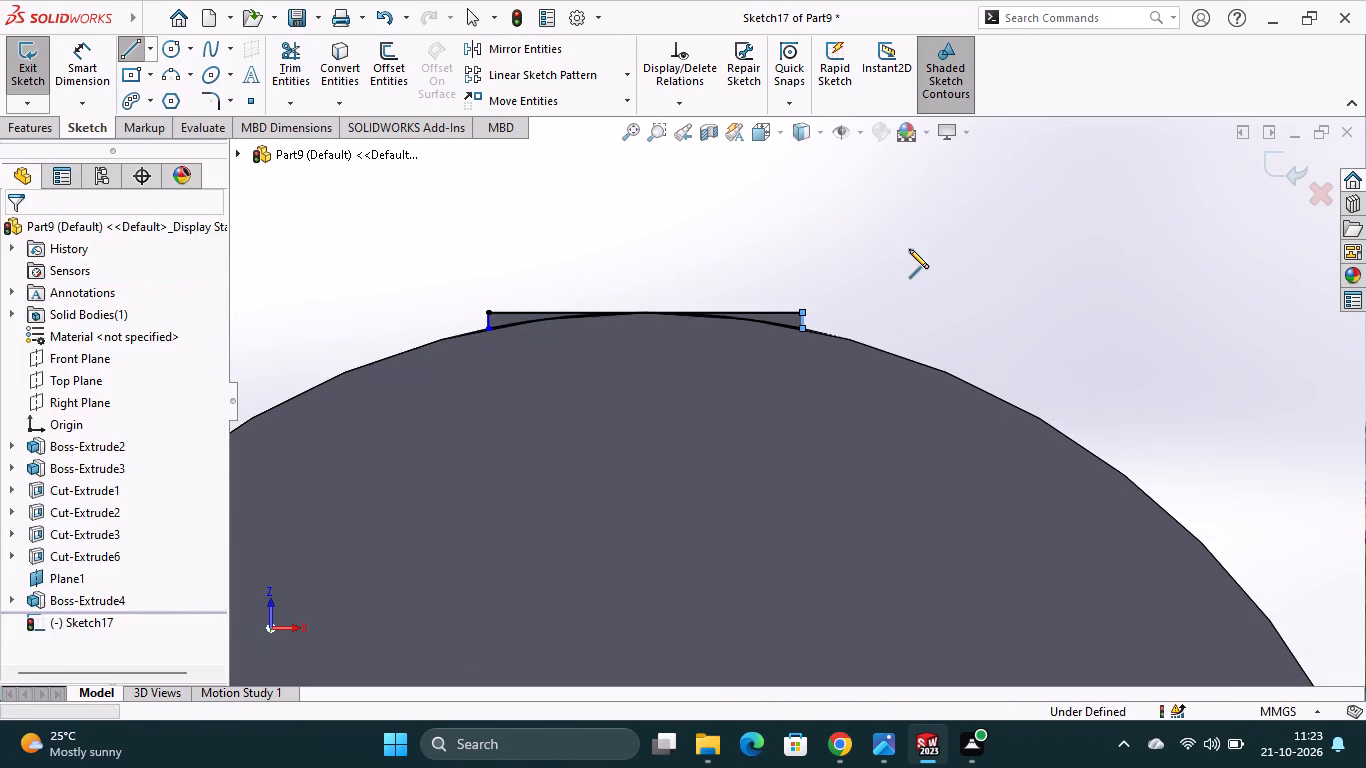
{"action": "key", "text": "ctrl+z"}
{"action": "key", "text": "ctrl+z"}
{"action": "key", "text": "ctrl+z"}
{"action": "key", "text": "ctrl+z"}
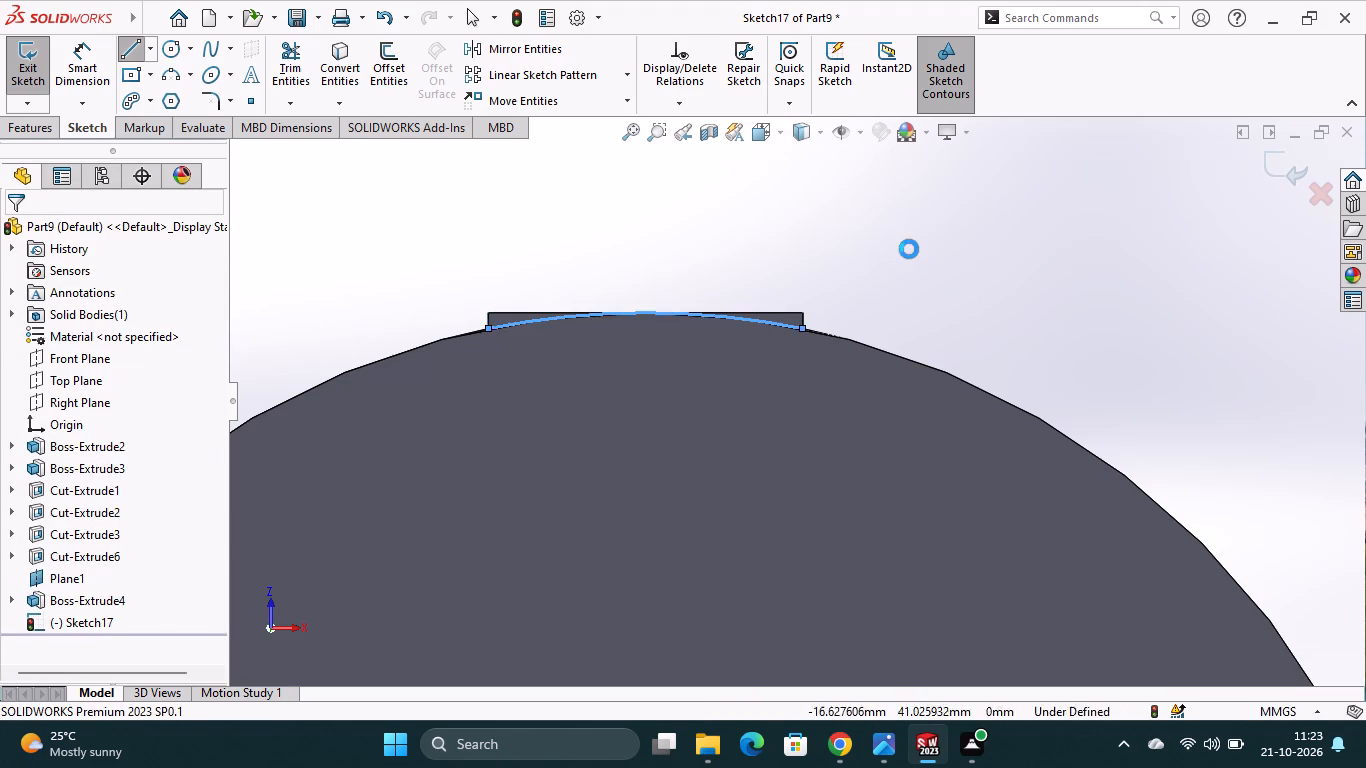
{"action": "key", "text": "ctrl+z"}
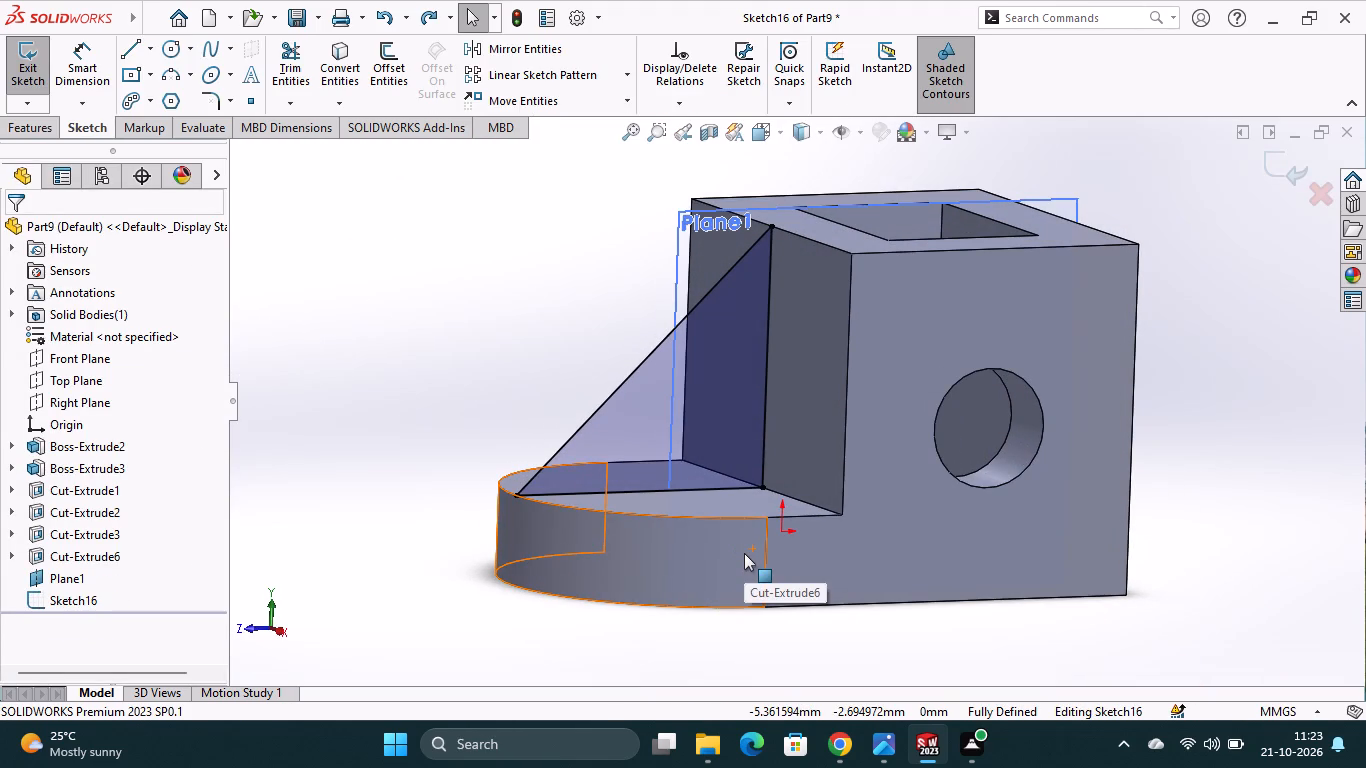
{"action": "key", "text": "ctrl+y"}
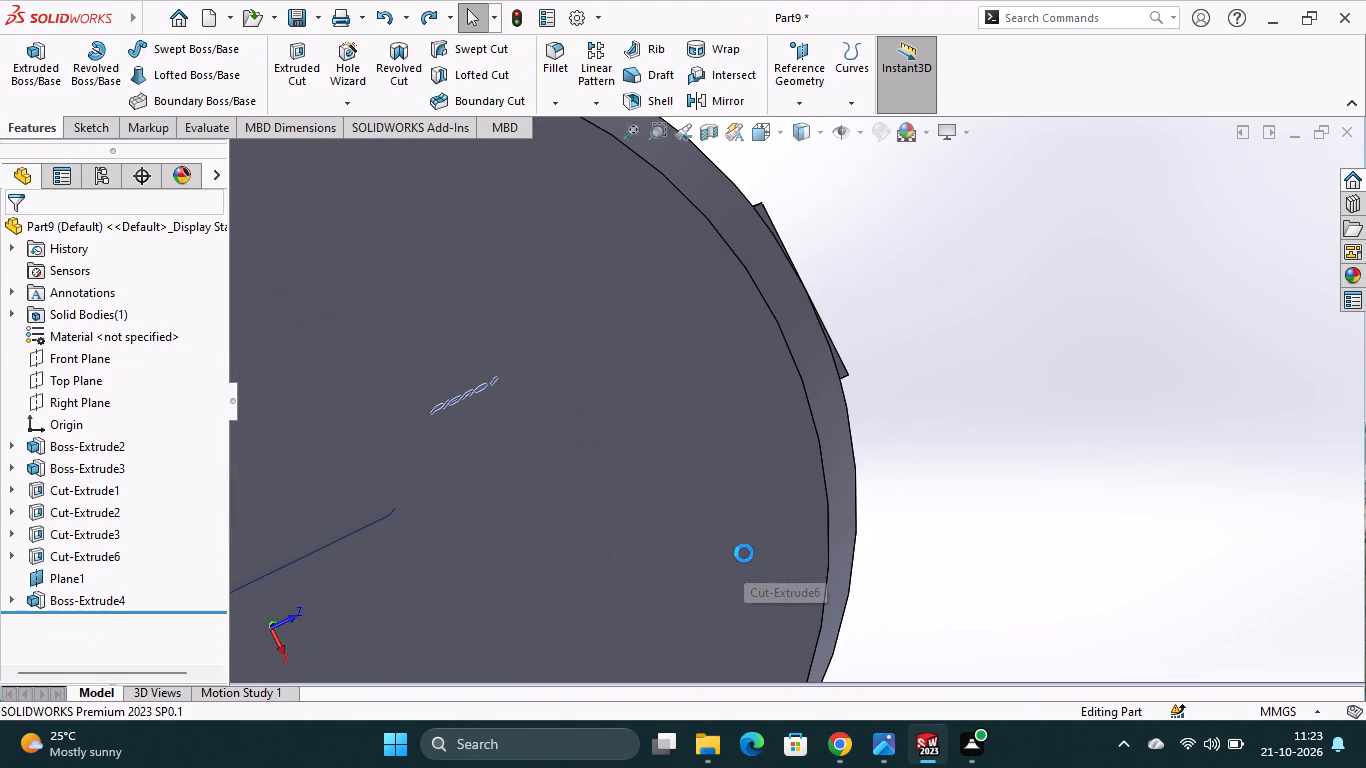
Start a sketch on the base's underside and convert its 25 mm radius front edge into a sketch arc.
{"action": "left_click", "coordinate": [715, 552]}
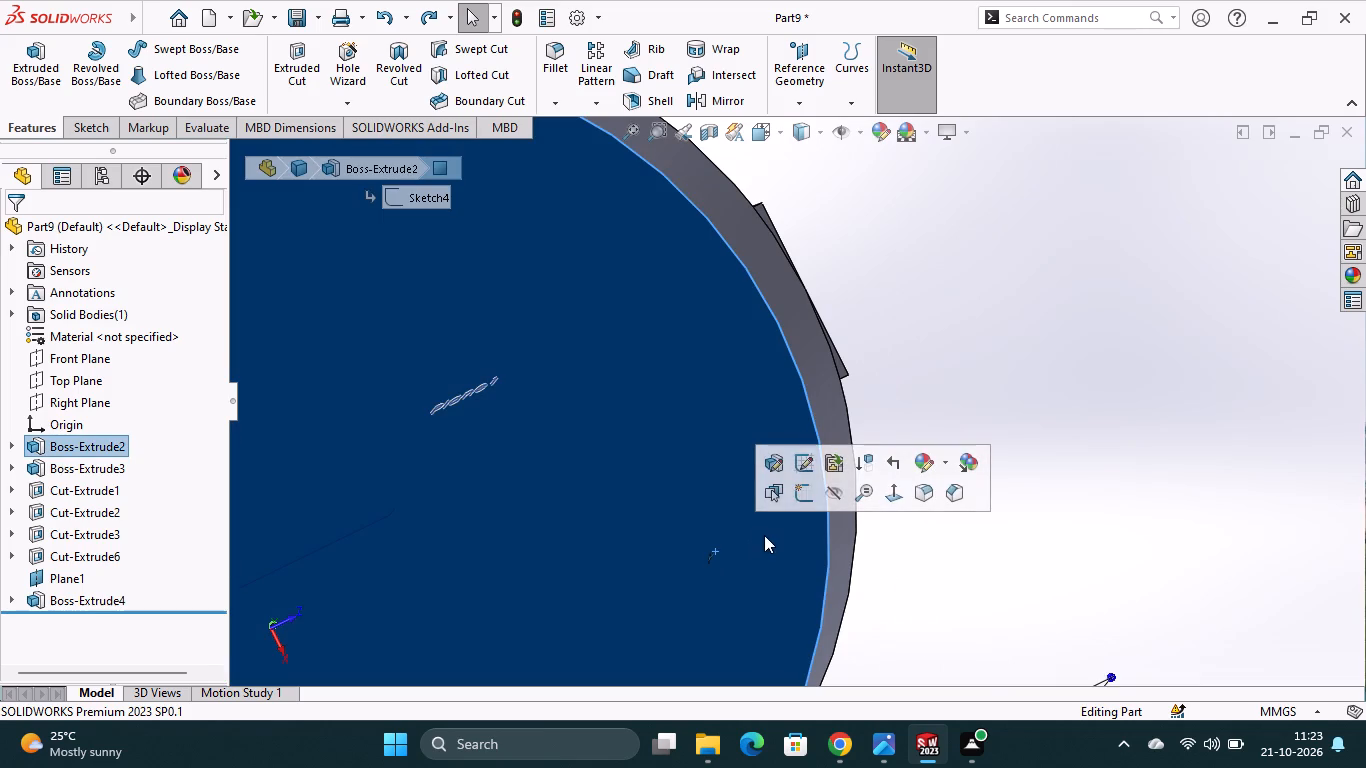
{"action": "left_click", "coordinate": [808, 503]}
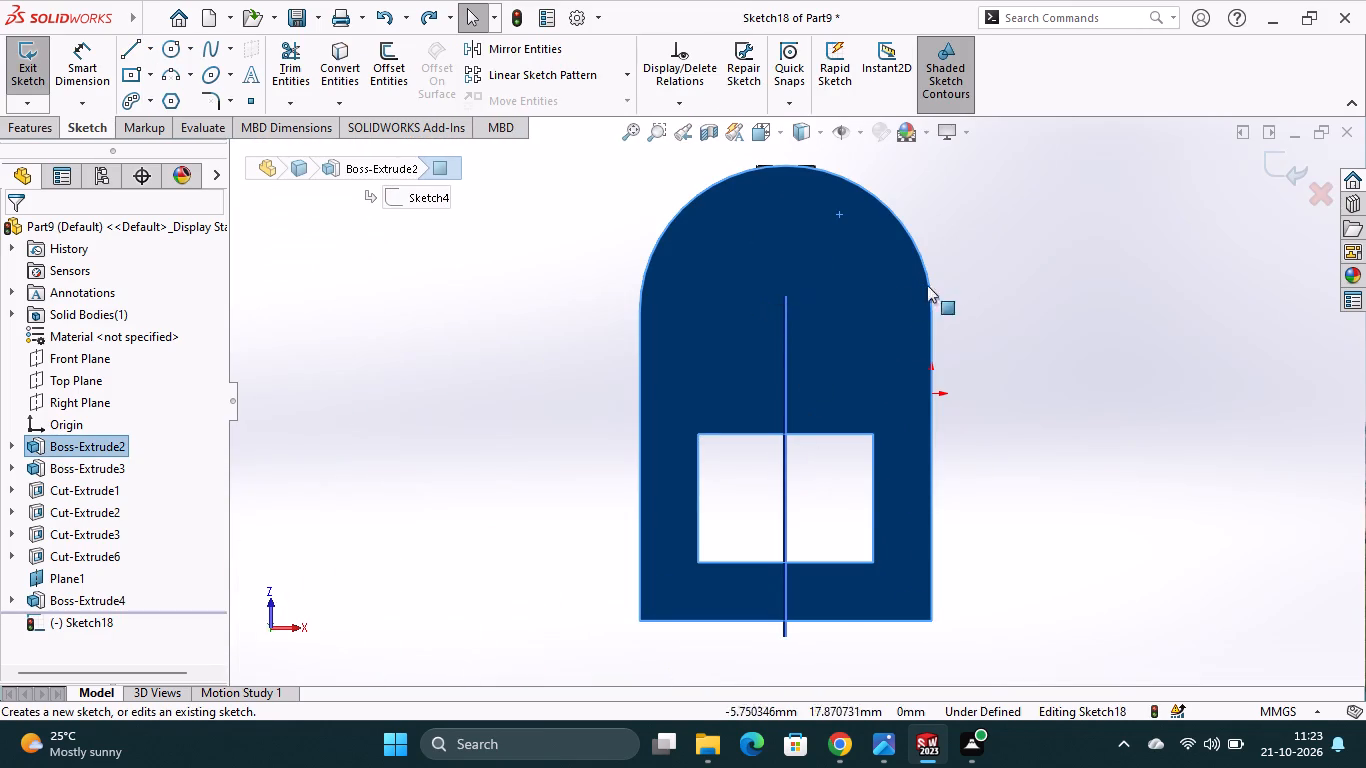
{"action": "left_click", "coordinate": [987, 278]}
{"action": "left_click", "coordinate": [358, 94]}
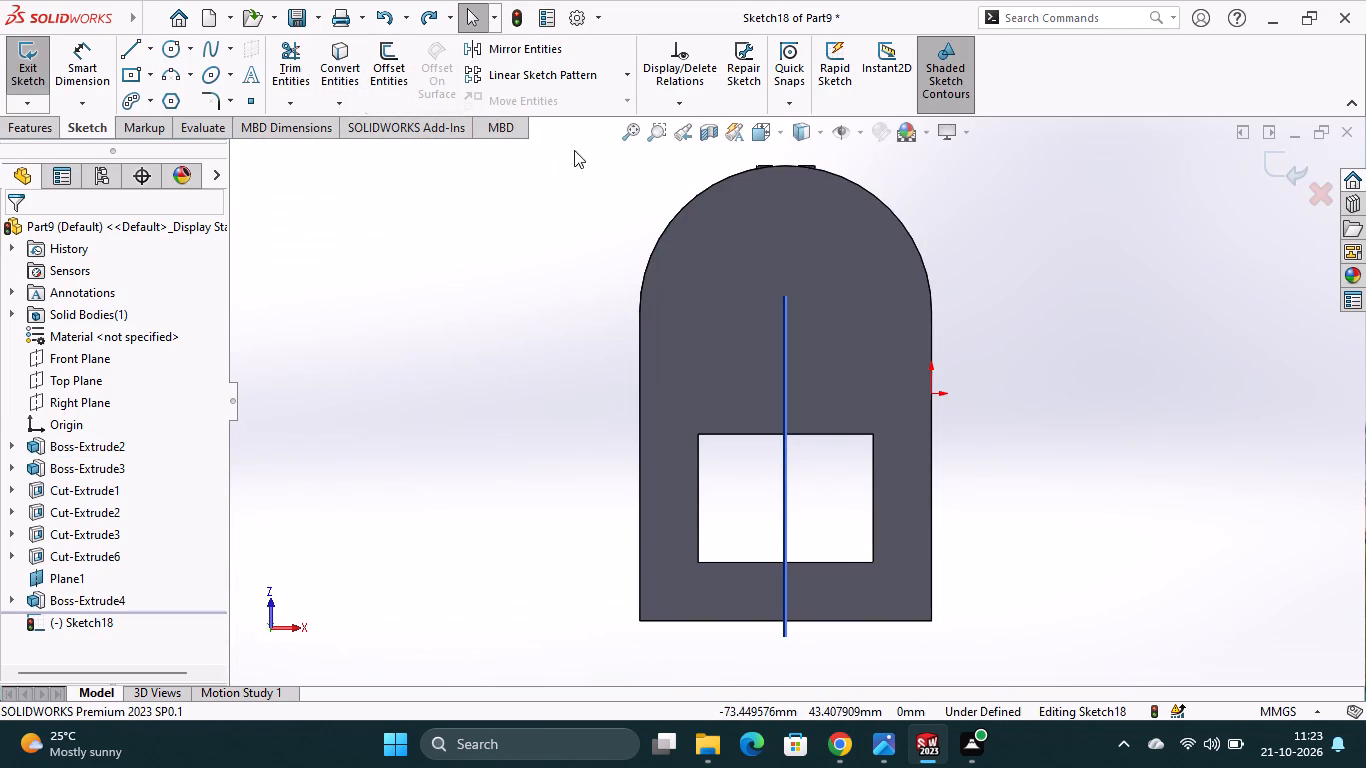
{"action": "left_click", "coordinate": [727, 175]}
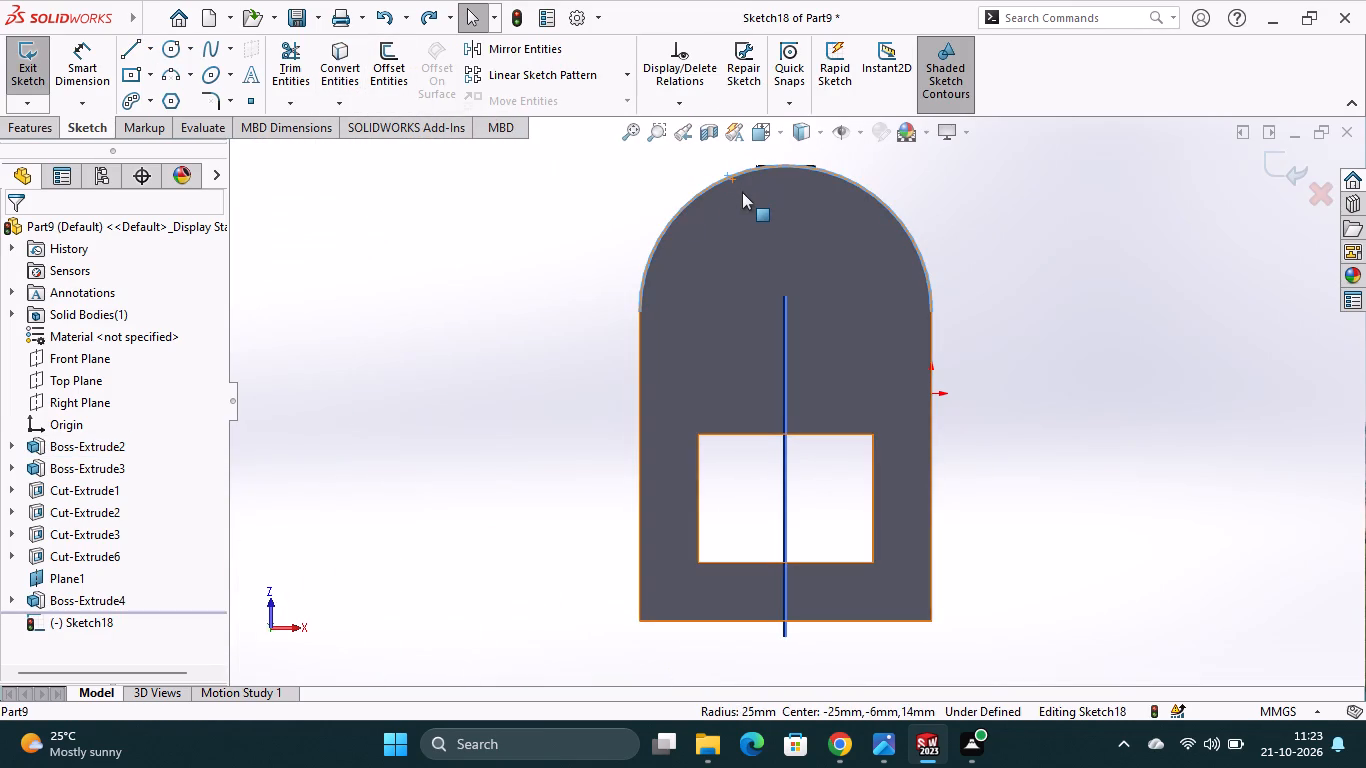
{"action": "left_click", "coordinate": [354, 67]}
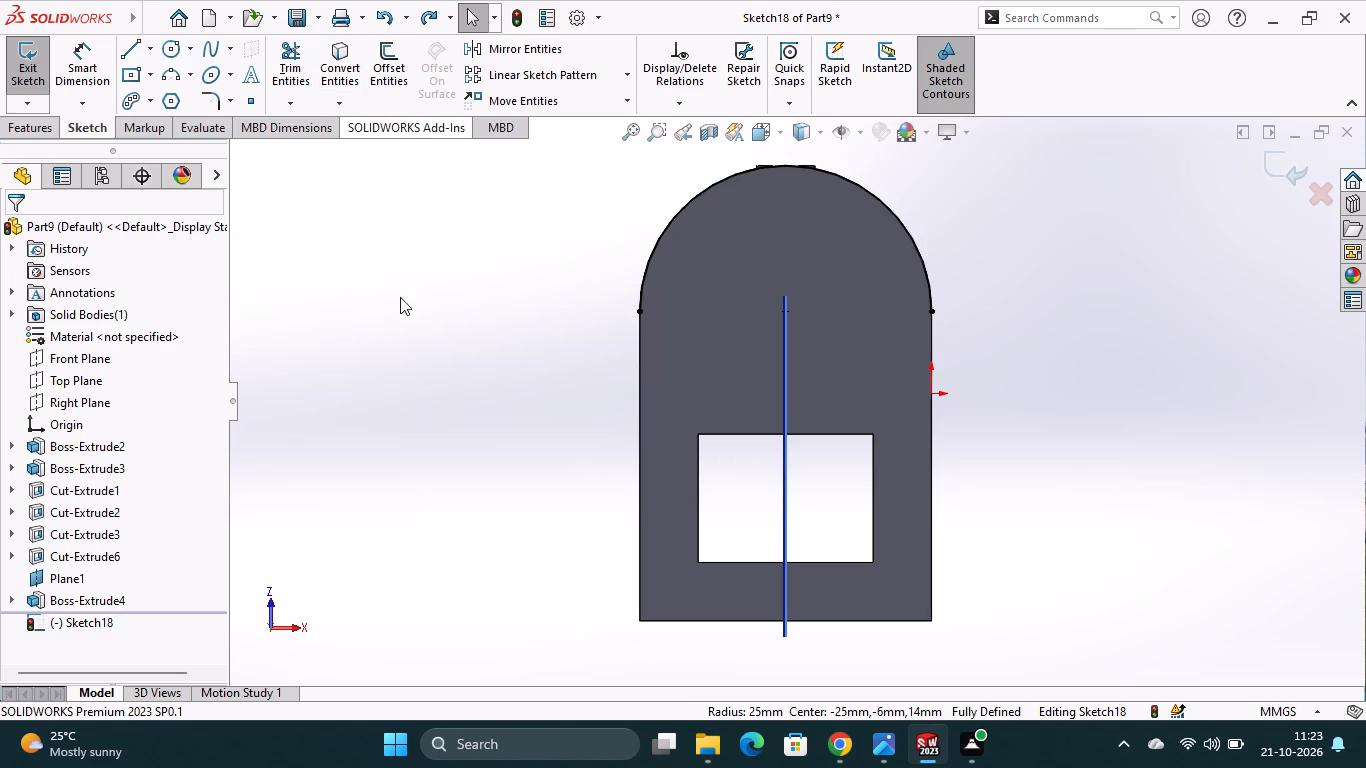
{"action": "scroll", "coordinate": [796, 172], "scroll_direction": "down", "scroll_amount": 7}
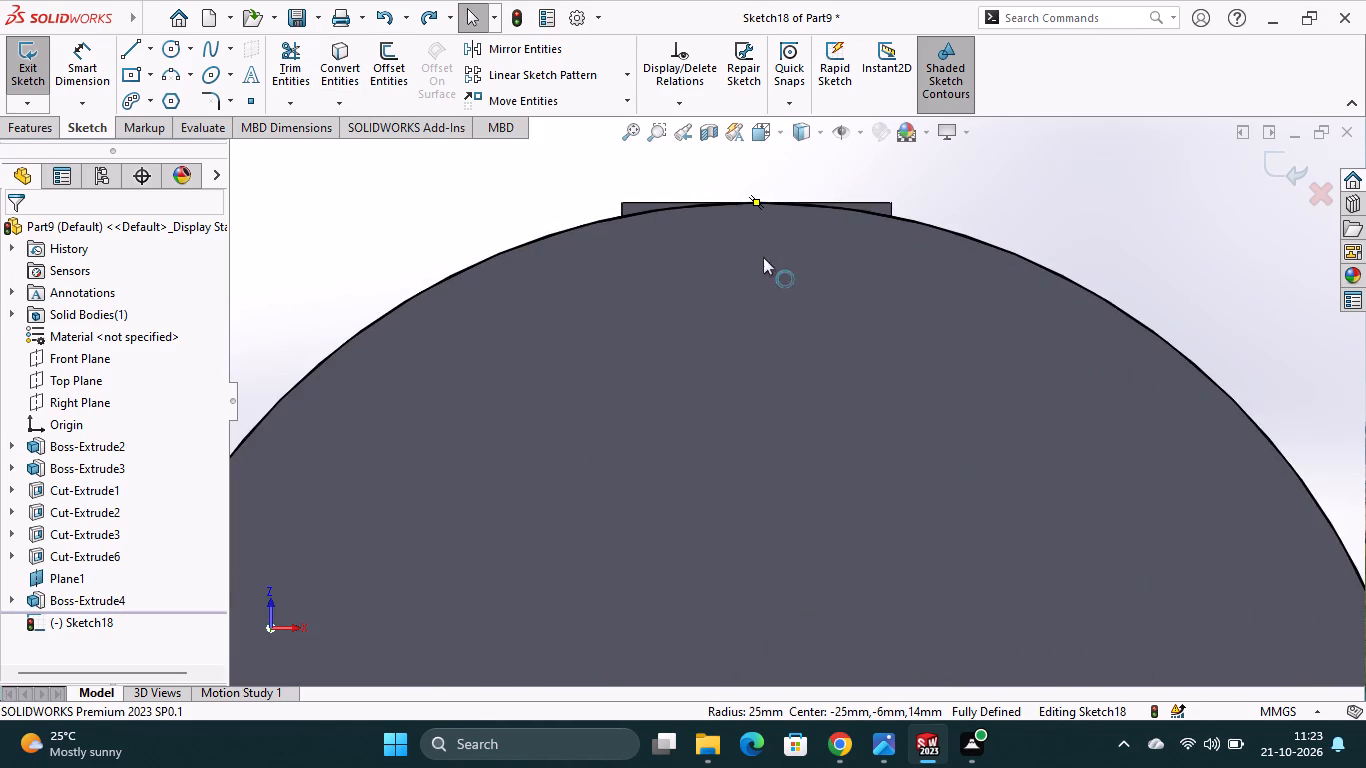
{"action": "scroll", "coordinate": [782, 231], "scroll_direction": "down", "scroll_amount": 2}
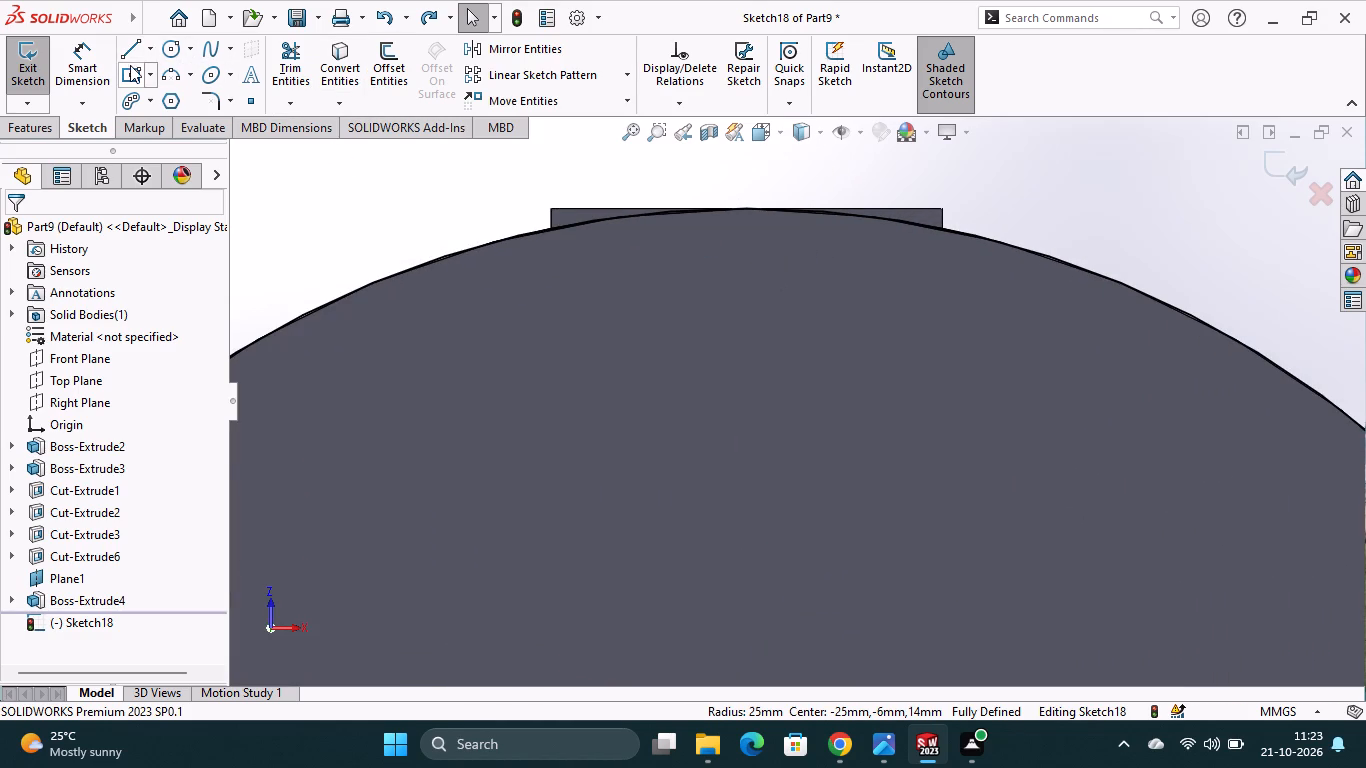
Draw three connected lines around the rib's protruding front edge, with sides about 0.5 mm long ending on the converted arc.
{"action": "left_click", "coordinate": [131, 51]}
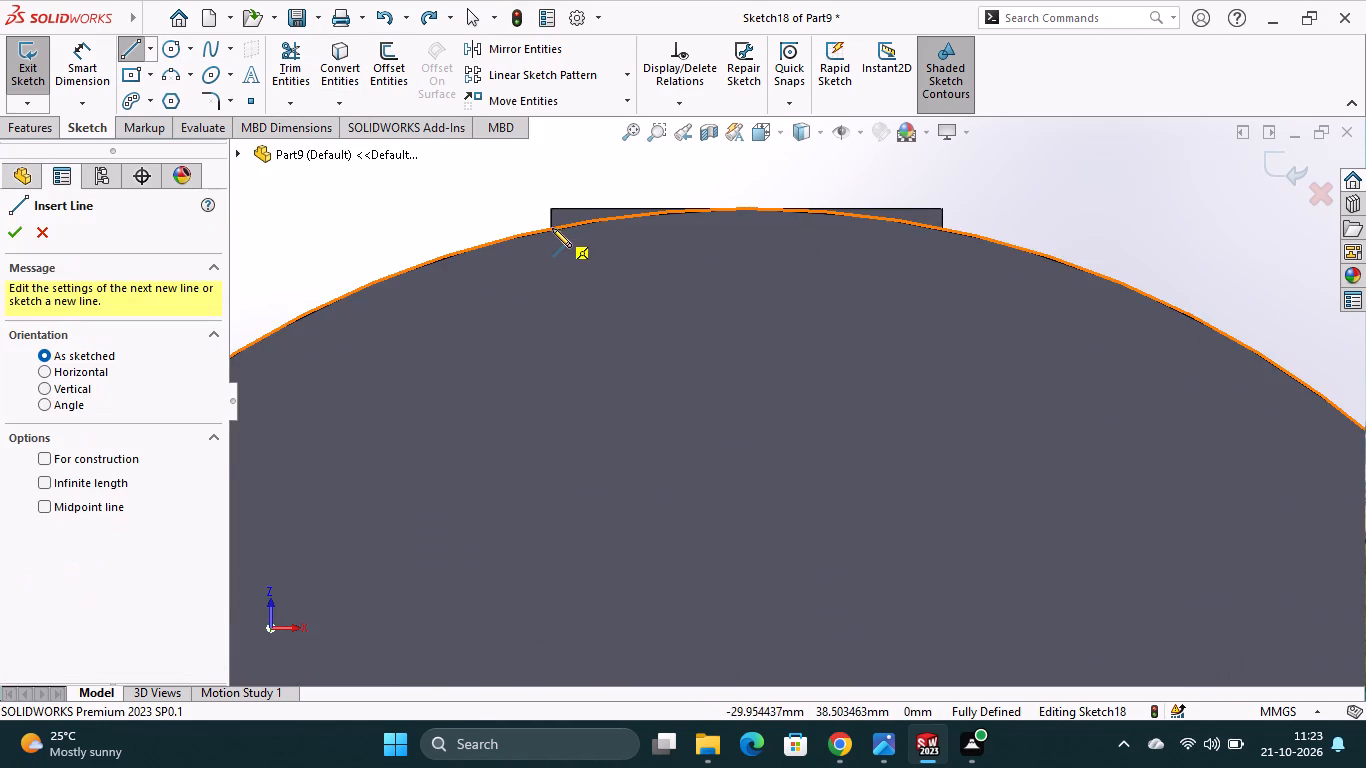
{"action": "left_click", "coordinate": [551, 228]}
{"action": "left_click", "coordinate": [551, 207]}
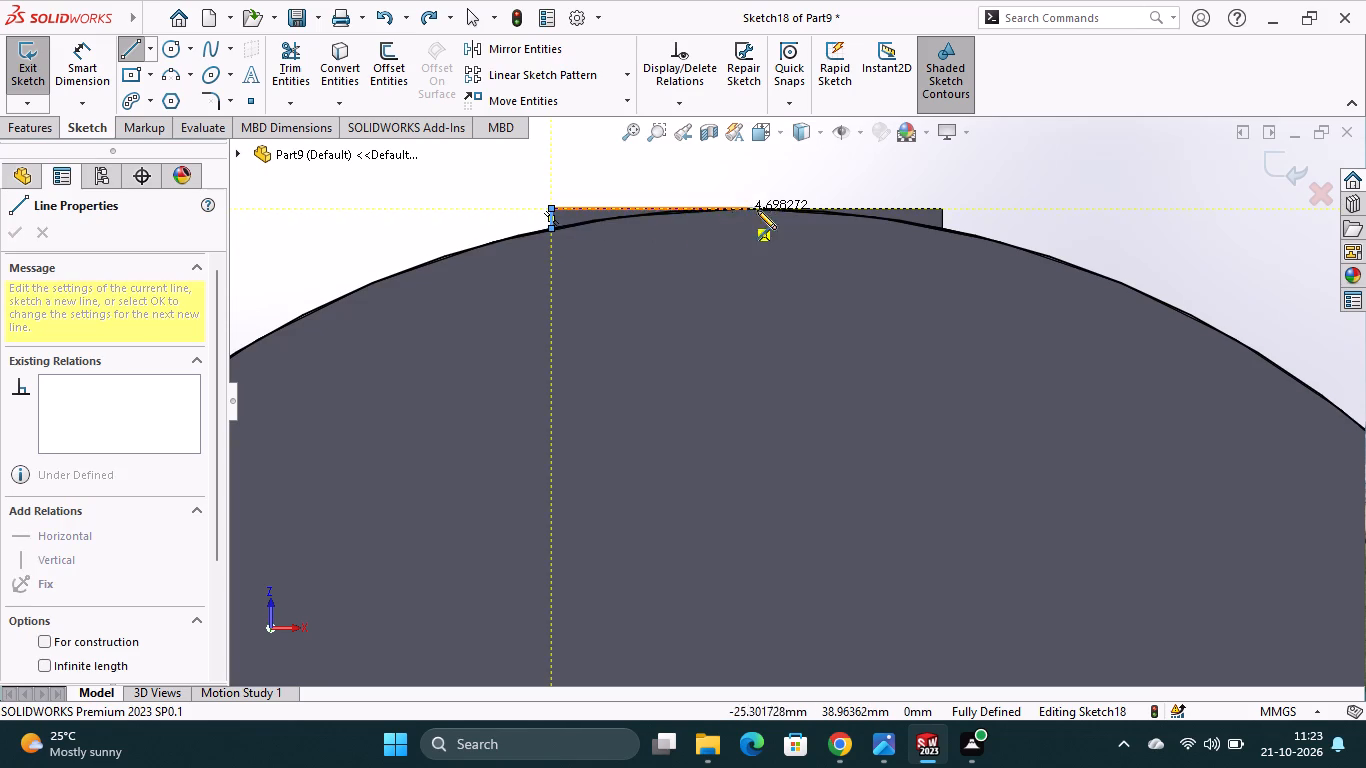
{"action": "left_click", "coordinate": [944, 207]}
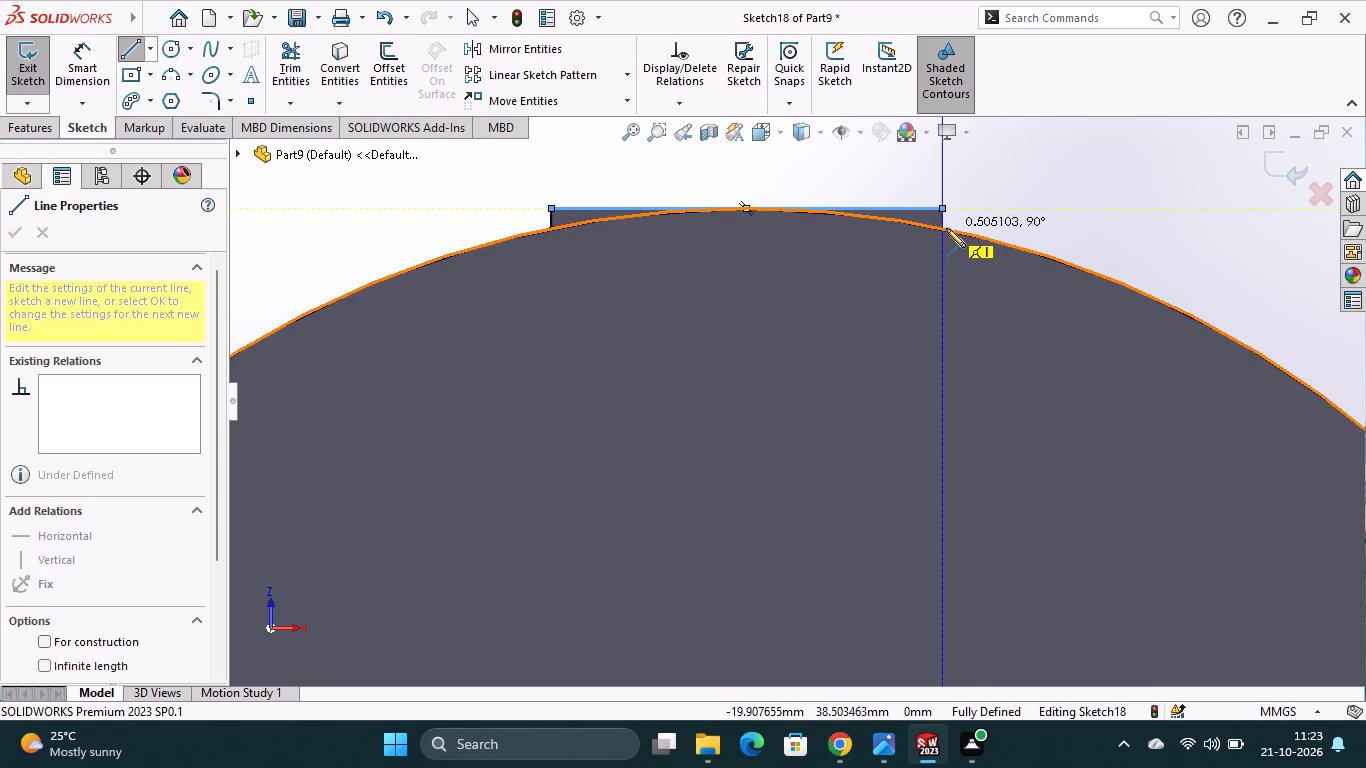
{"action": "left_click", "coordinate": [945, 232]}
{"action": "key", "text": "Escape"}
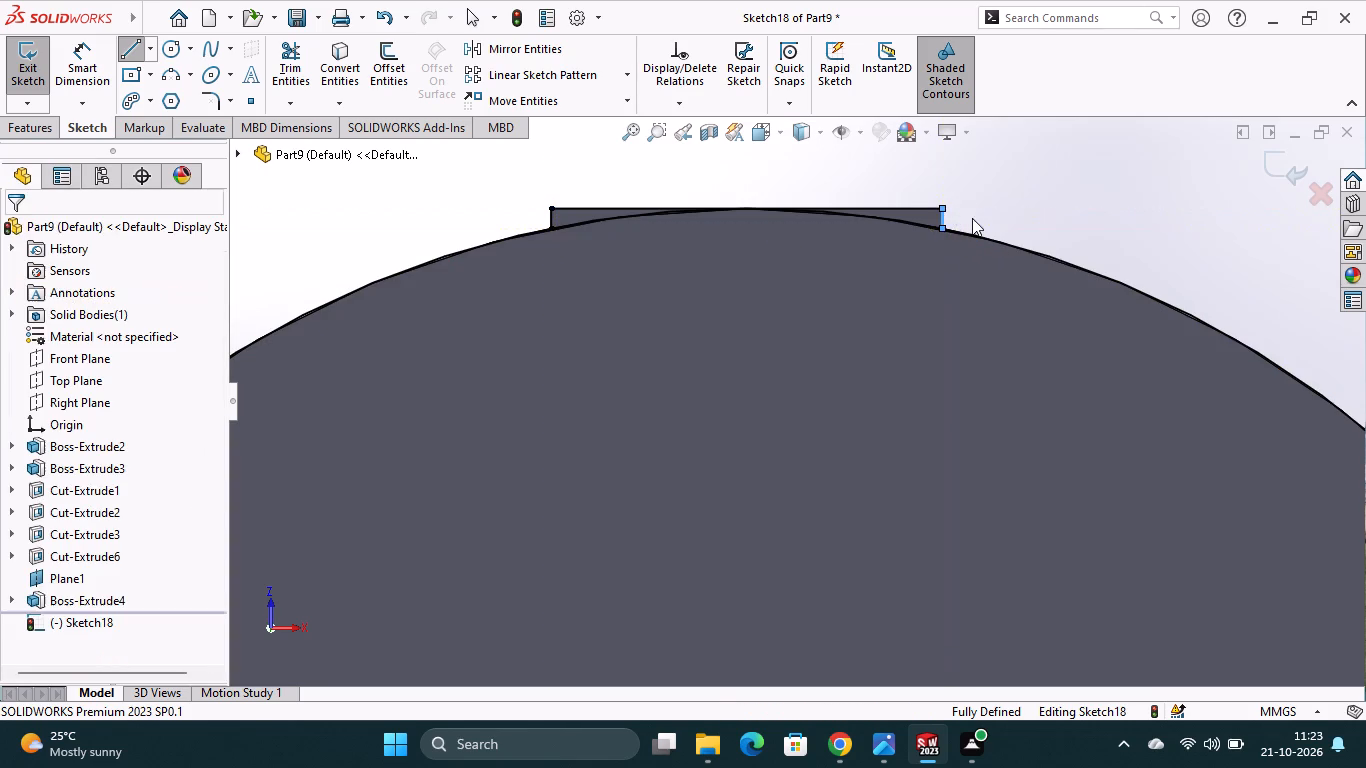
Trim the converted arc on both sides of the rib, keeping only the portion between the two short side lines.
{"action": "left_click", "coordinate": [281, 68]}
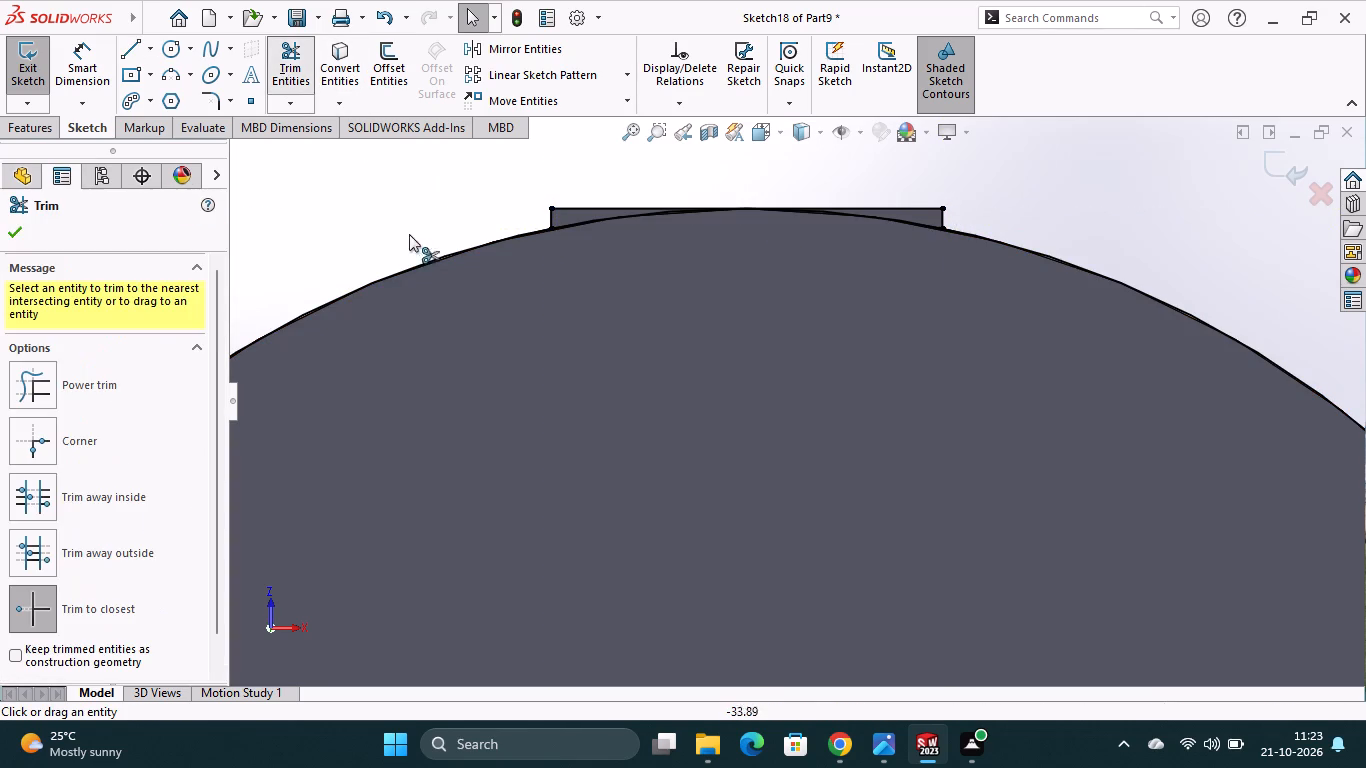
{"action": "left_click", "coordinate": [446, 256]}
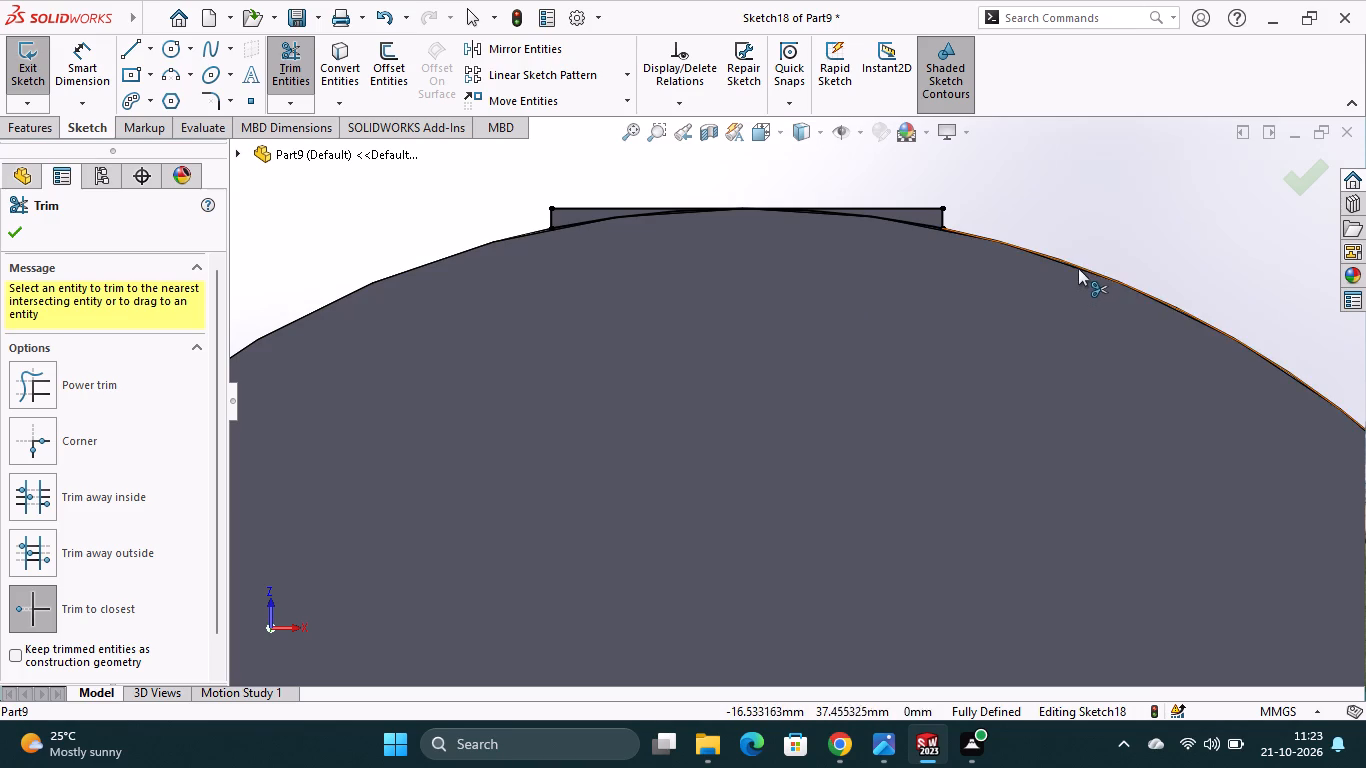
{"action": "left_click", "coordinate": [1079, 266]}
{"action": "scroll", "coordinate": [1063, 237], "scroll_direction": "up", "scroll_amount": 2}
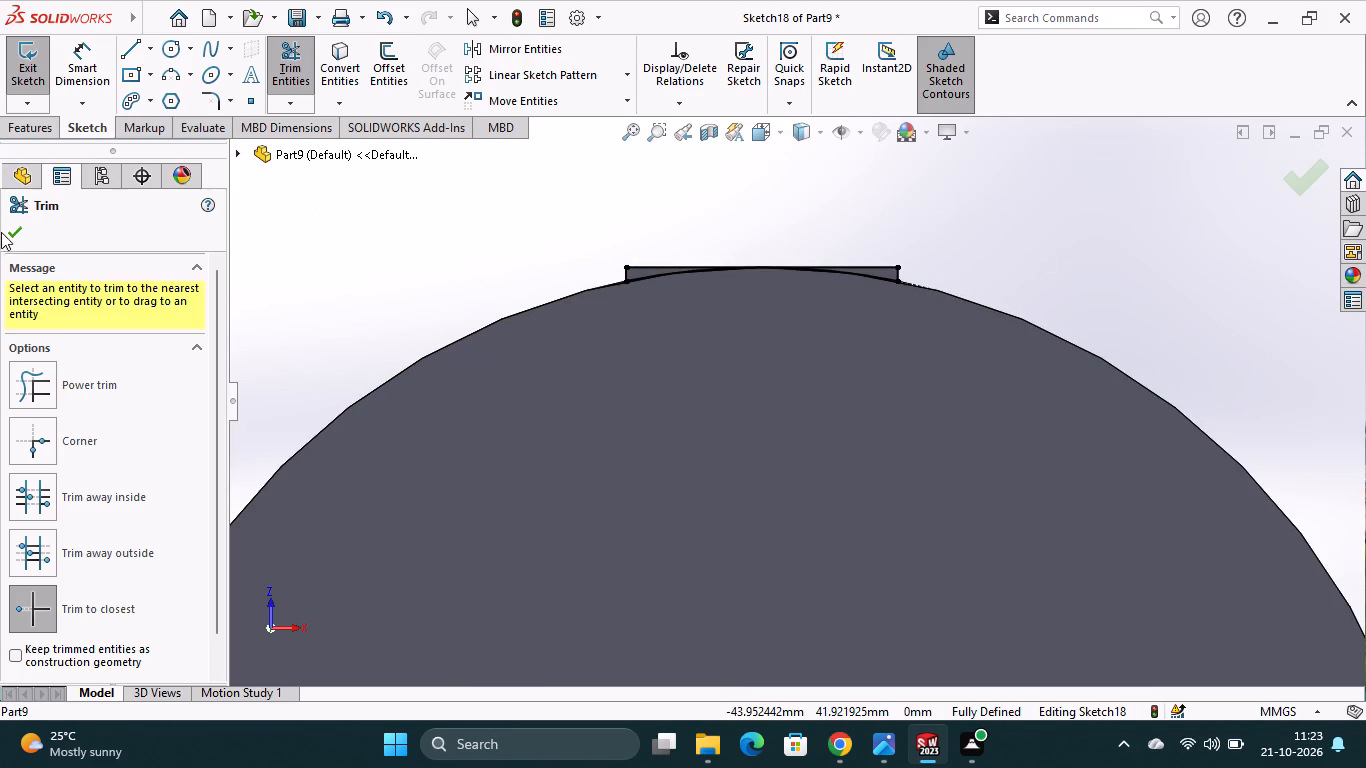
{"action": "left_click", "coordinate": [21, 233]}
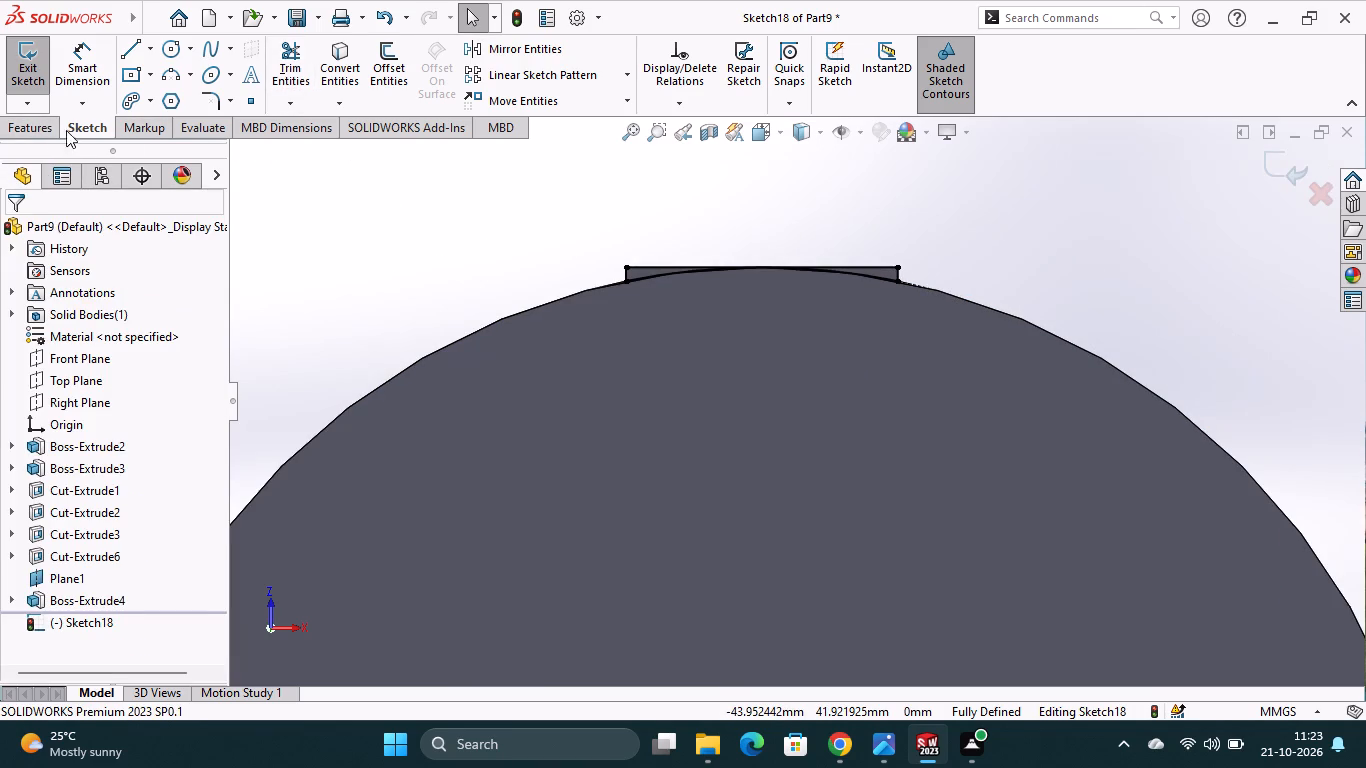
Start an extruded cut from the sketch, reverse its direction, try picking the slivers beyond the arc, and remove the wrong contour.
{"action": "left_click", "coordinate": [45, 126]}
{"action": "left_click", "coordinate": [279, 84]}
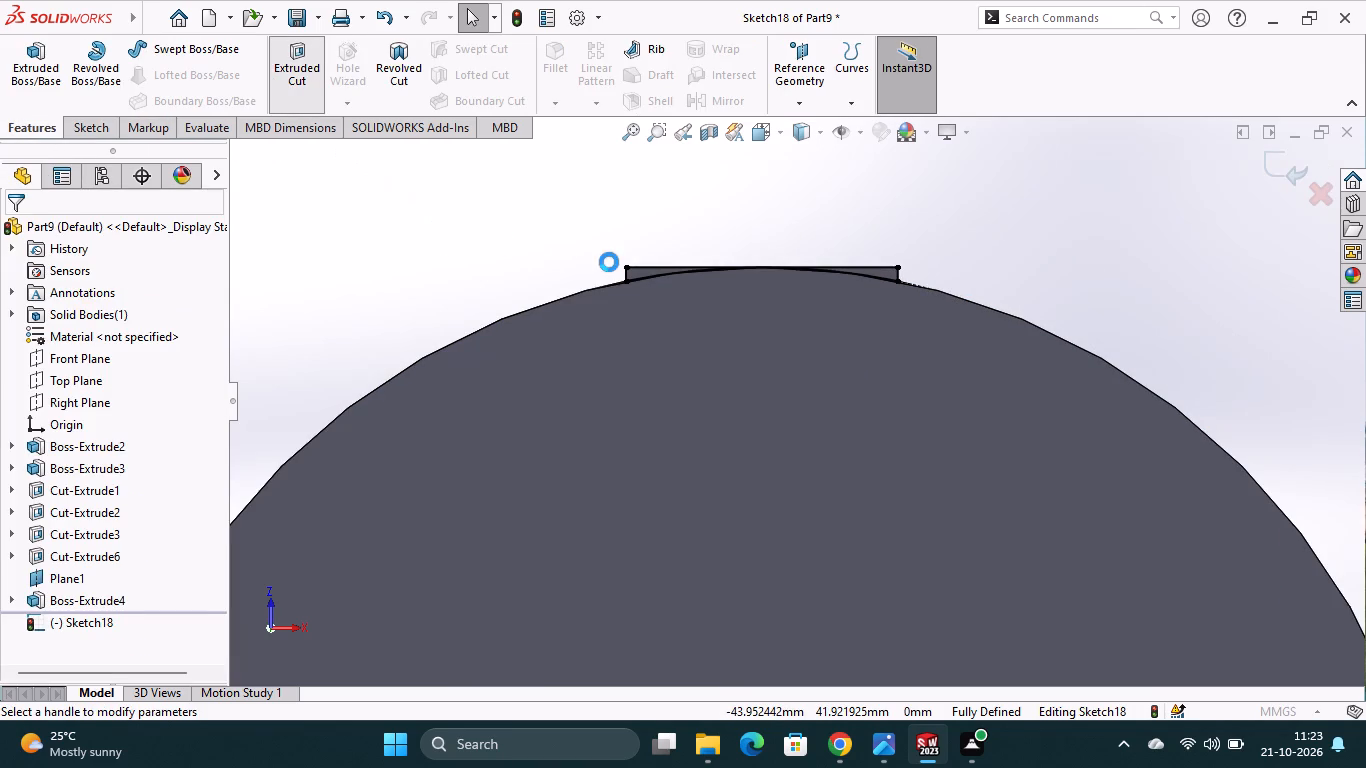
{"action": "middle_click_drag", "start_coordinate": [708, 226], "coordinate": [710, 318]}
{"action": "scroll", "coordinate": [708, 226], "scroll_direction": "down", "scroll_amount": 1}
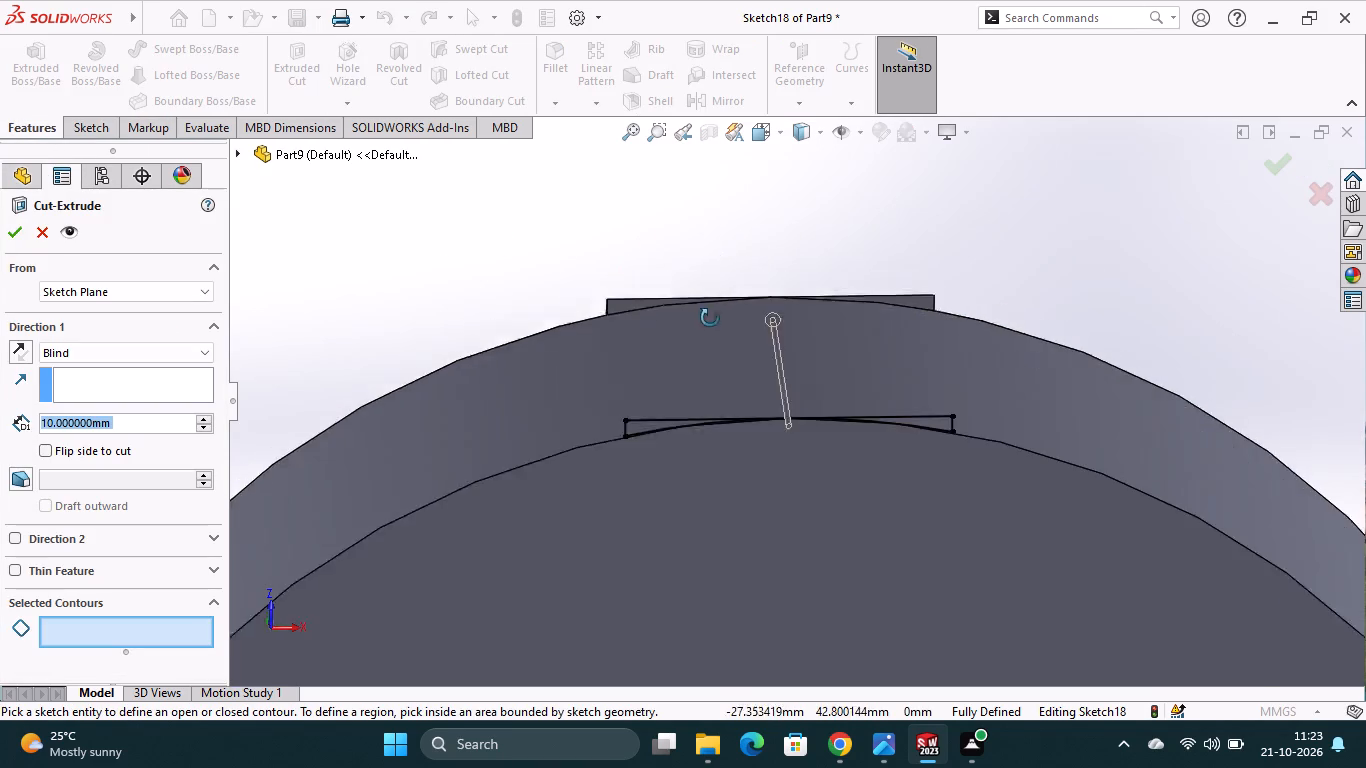
{"action": "middle_click_drag", "start_coordinate": [710, 318], "coordinate": [711, 333]}
{"action": "scroll", "coordinate": [711, 333], "scroll_direction": "up", "scroll_amount": 1}
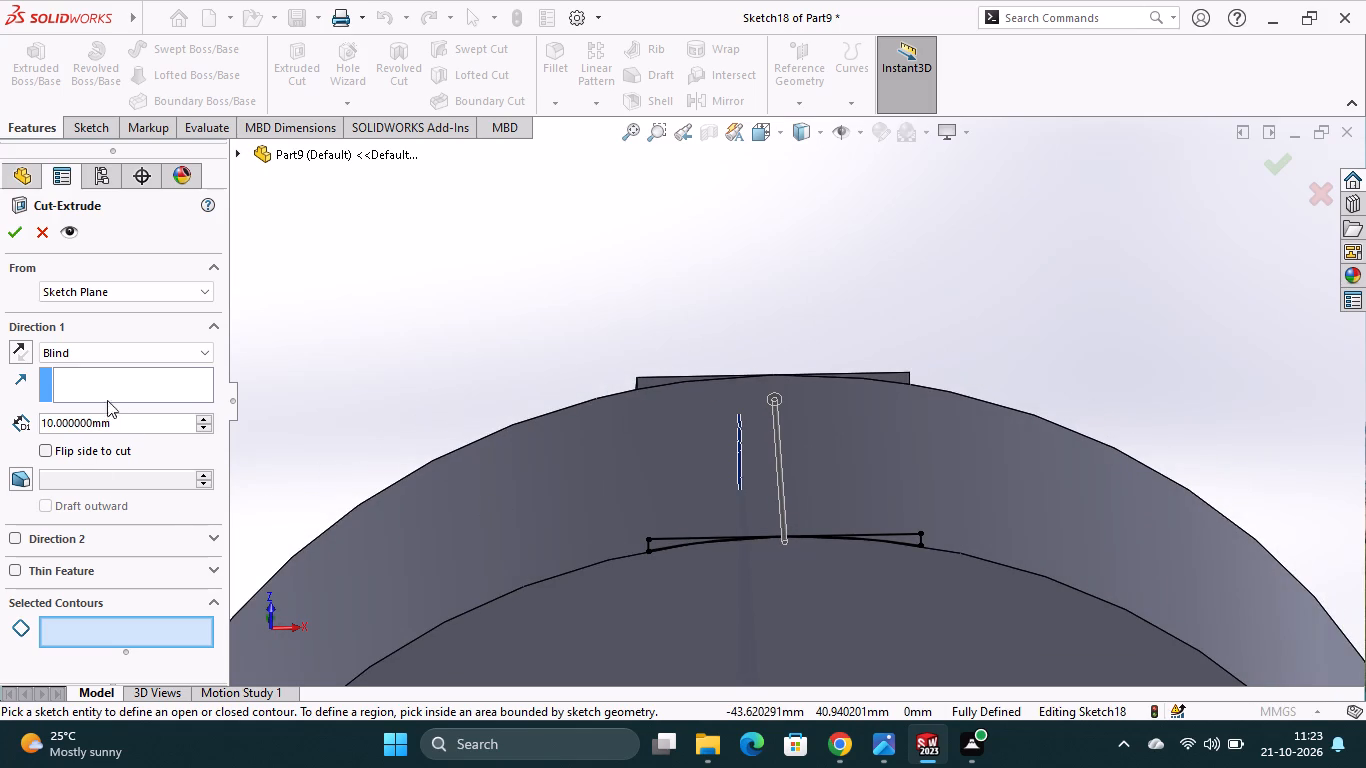
{"action": "left_click", "coordinate": [22, 347]}
{"action": "scroll", "coordinate": [581, 432], "scroll_direction": "up", "scroll_amount": 2}
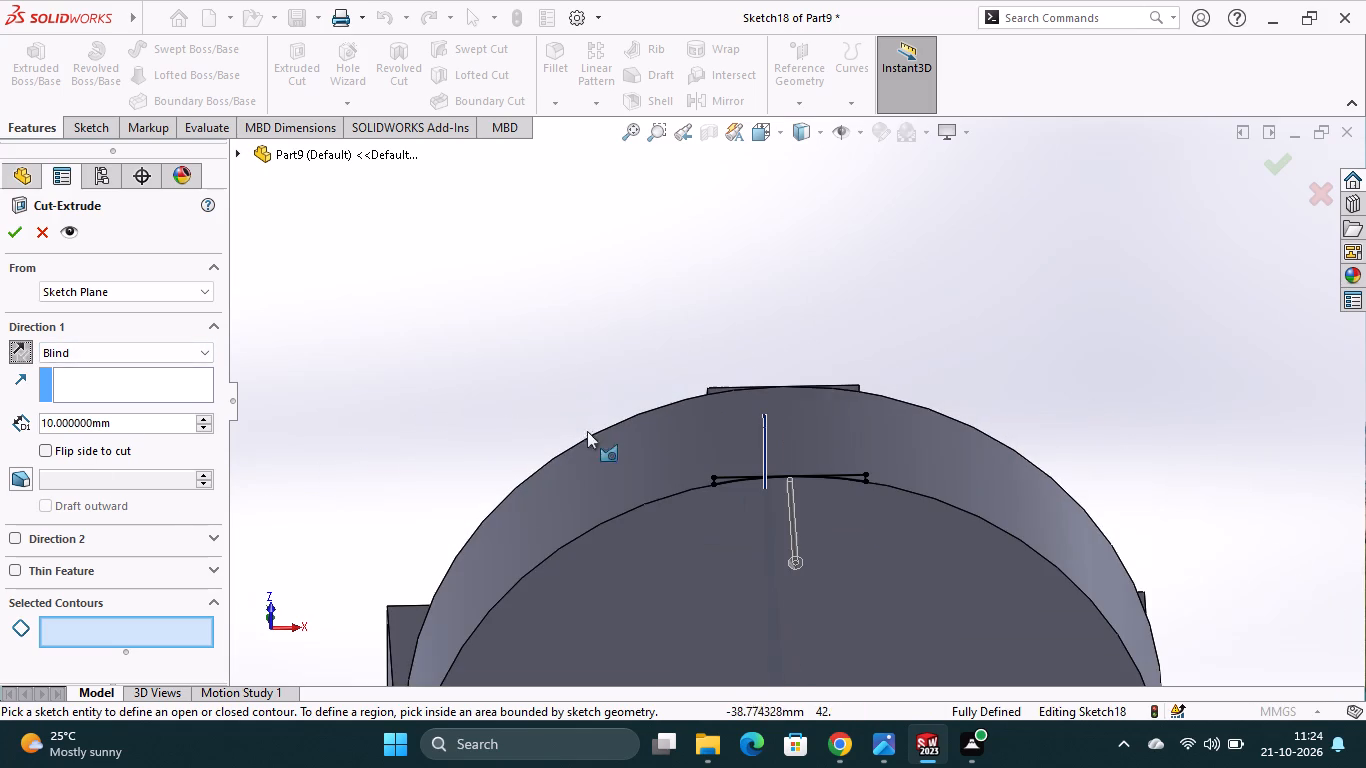
{"action": "middle_click_drag", "start_coordinate": [720, 539], "coordinate": [764, 560]}
{"action": "scroll", "coordinate": [727, 544], "scroll_direction": "down", "scroll_amount": 1}
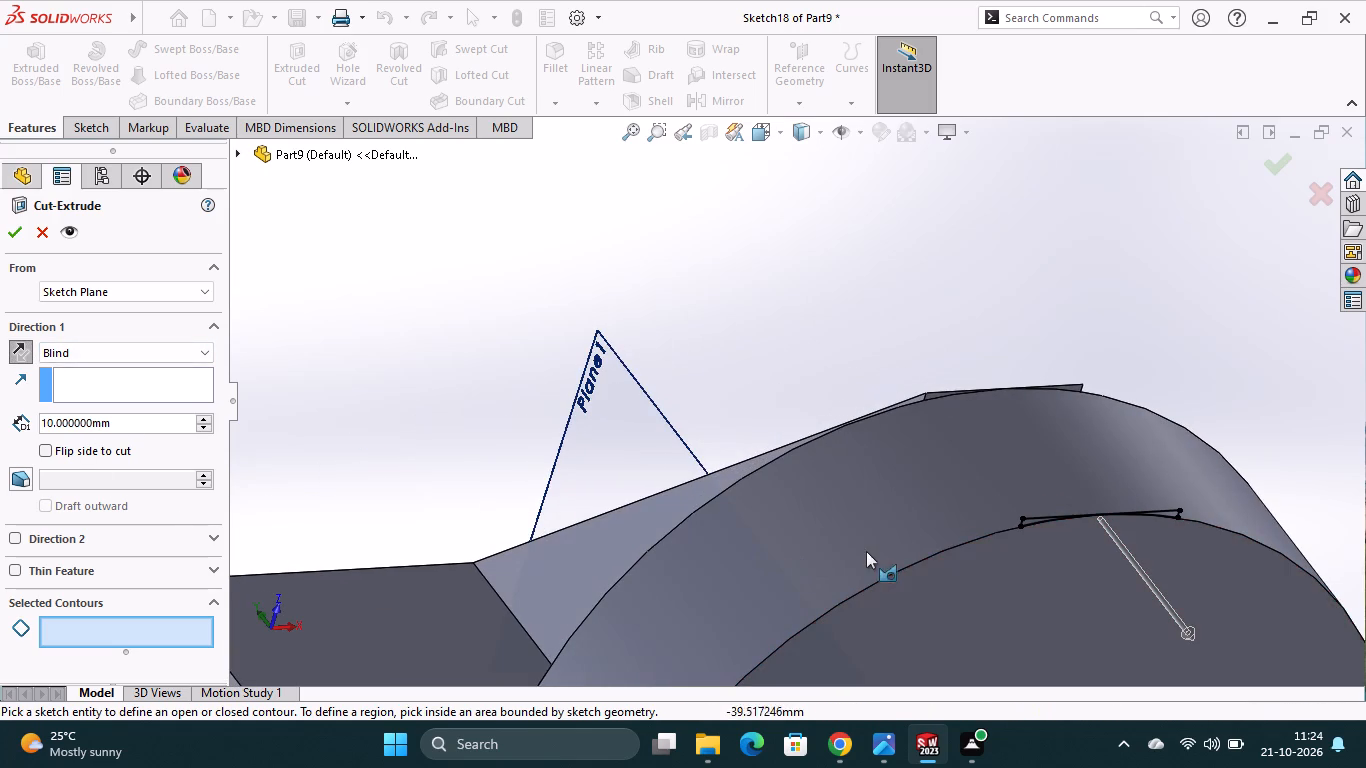
{"action": "scroll", "coordinate": [1100, 459], "scroll_direction": "down", "scroll_amount": 2}
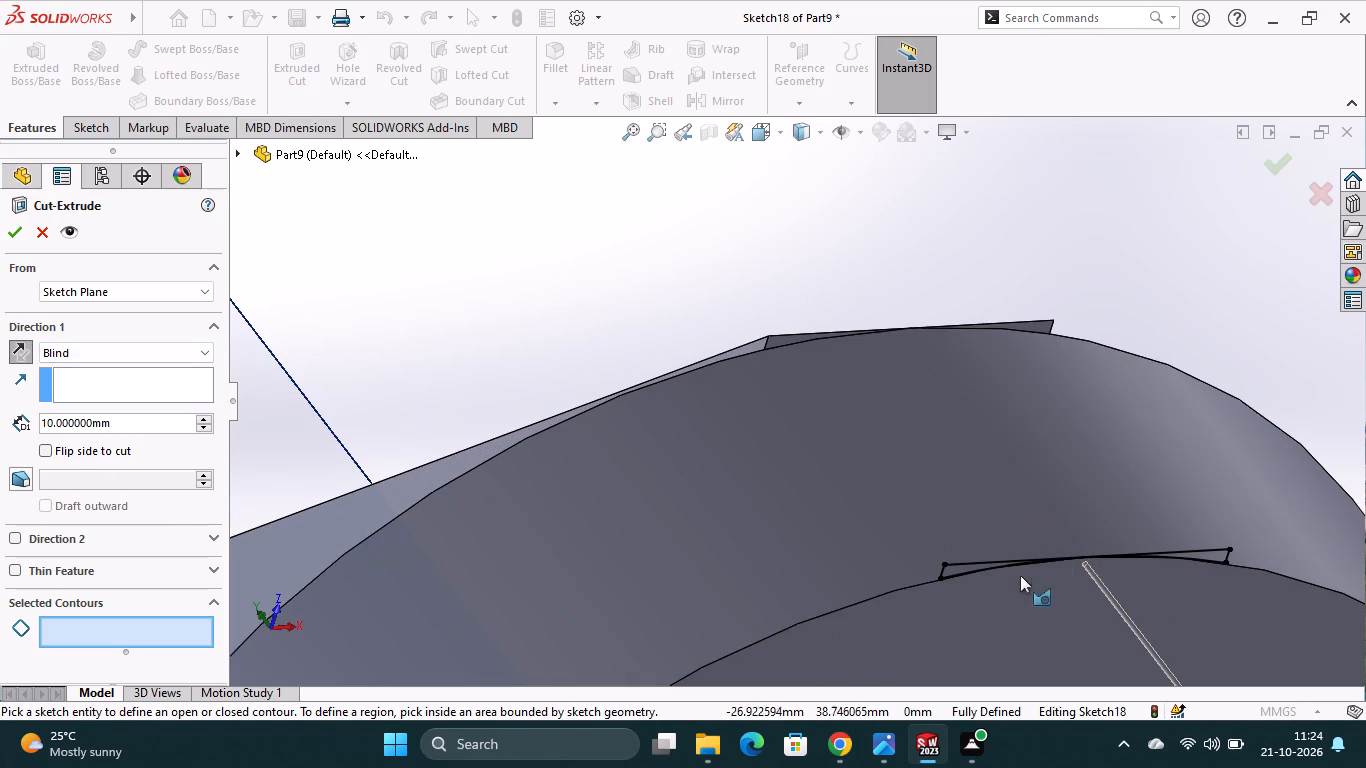
{"action": "scroll", "coordinate": [990, 568], "scroll_direction": "down", "scroll_amount": 3}
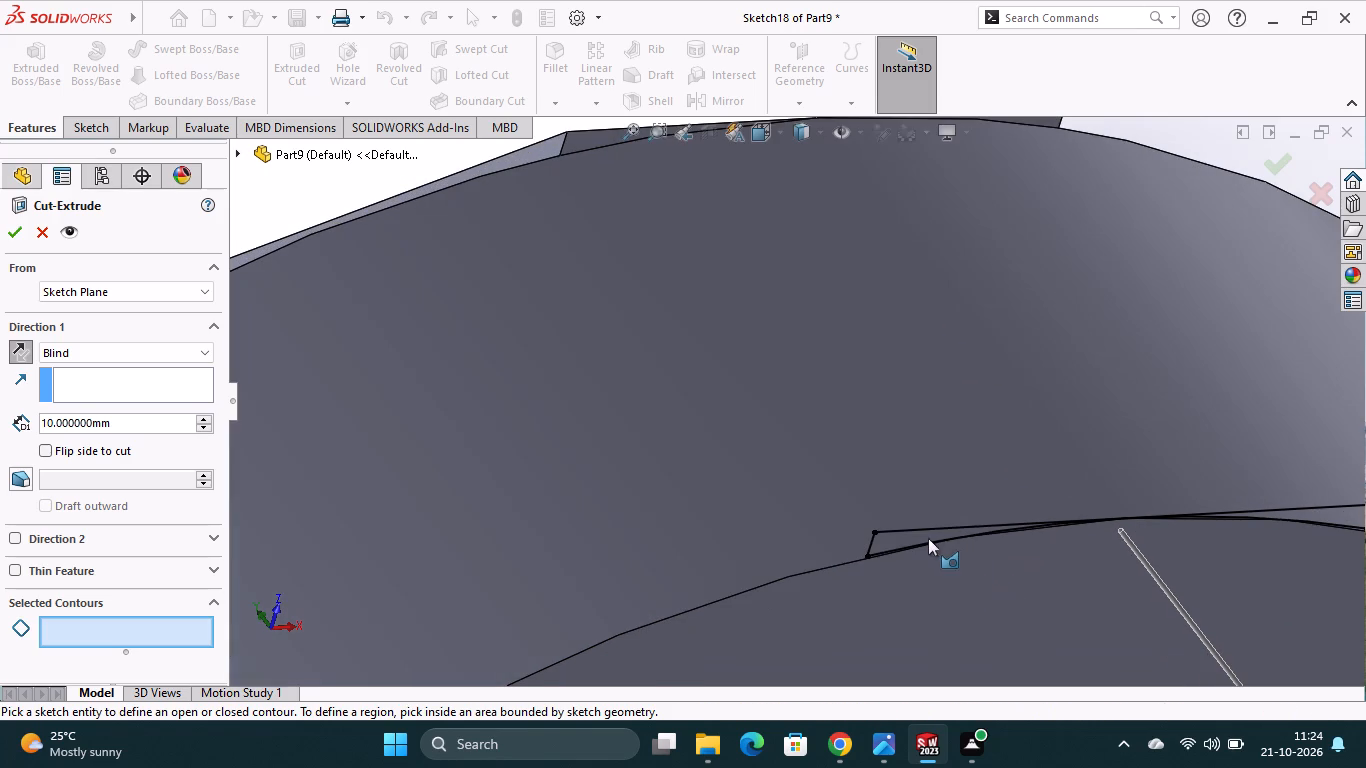
{"action": "middle_click_drag", "start_coordinate": [963, 554], "coordinate": [888, 452]}
{"action": "scroll", "coordinate": [800, 443], "scroll_direction": "up", "scroll_amount": 4}
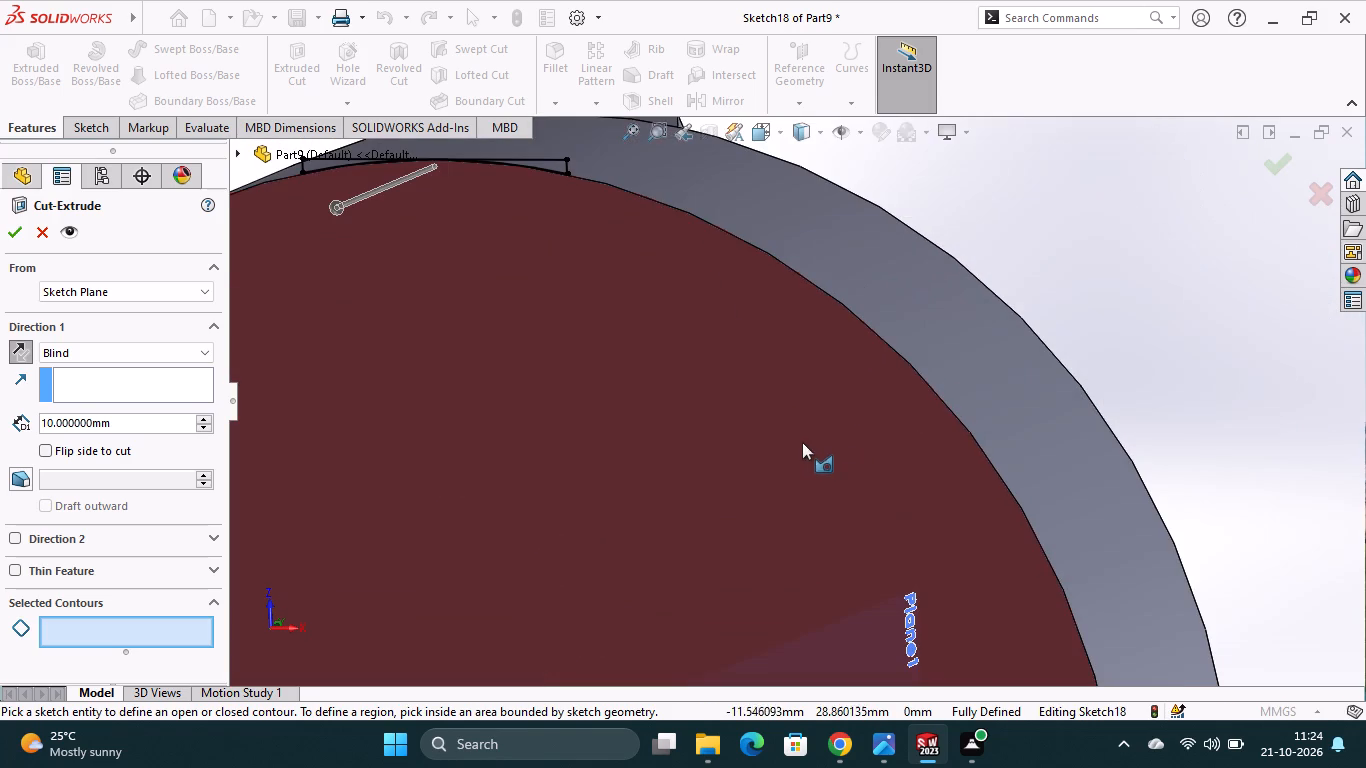
{"action": "scroll", "coordinate": [522, 268], "scroll_direction": "up", "scroll_amount": 1}
{"action": "scroll", "coordinate": [596, 201], "scroll_direction": "down", "scroll_amount": 3}
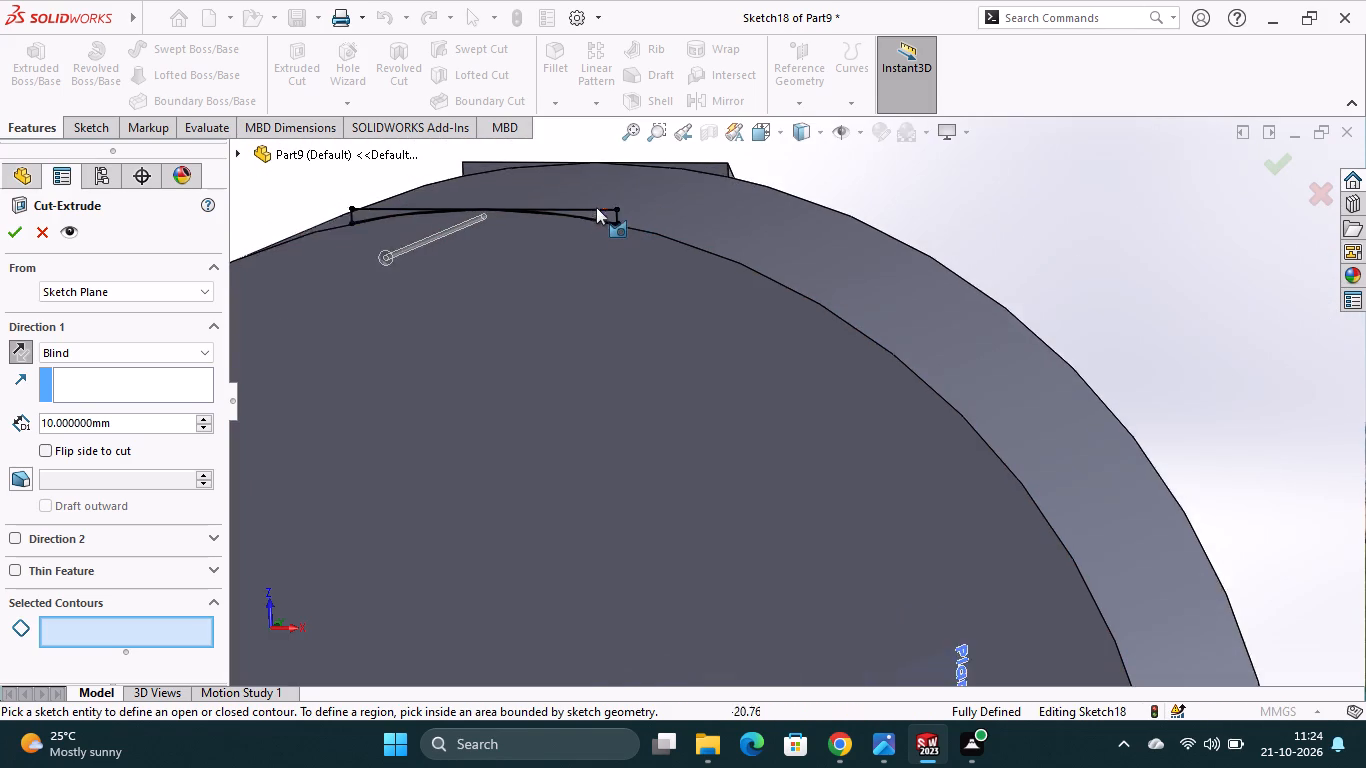
{"action": "scroll", "coordinate": [596, 207], "scroll_direction": "down", "scroll_amount": 1}
{"action": "left_click", "coordinate": [648, 254]}
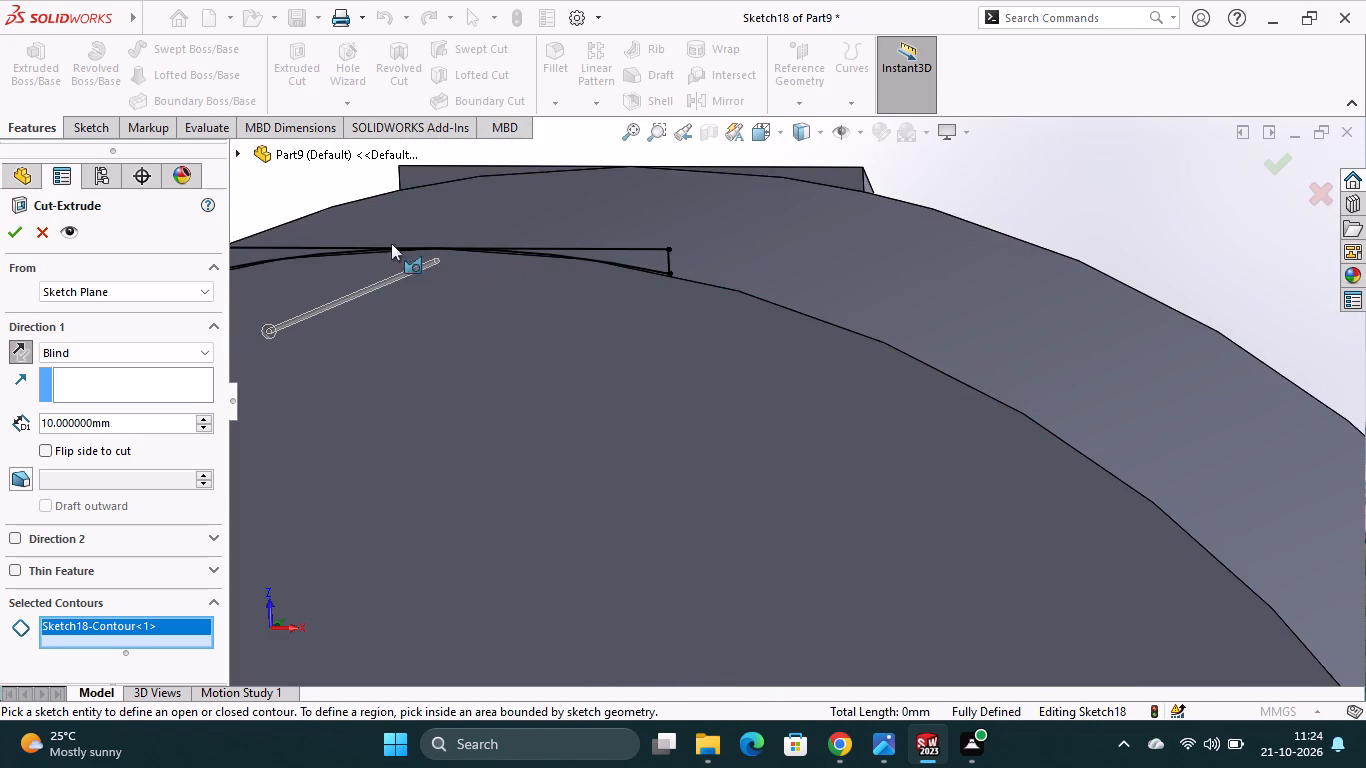
{"action": "left_click", "coordinate": [258, 252]}
{"action": "left_click", "coordinate": [265, 252]}
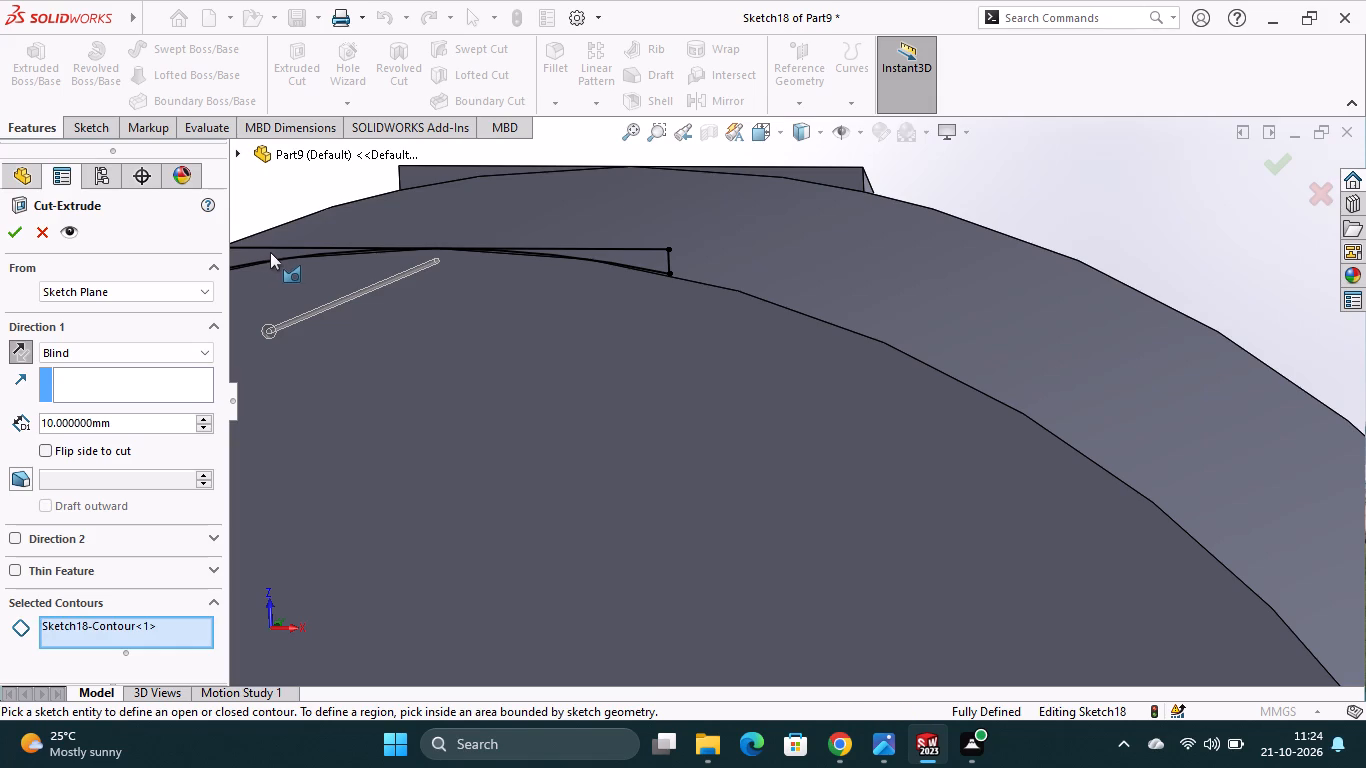
{"action": "scroll", "coordinate": [303, 260], "scroll_direction": "up", "scroll_amount": 2}
{"action": "left_click", "coordinate": [402, 298]}
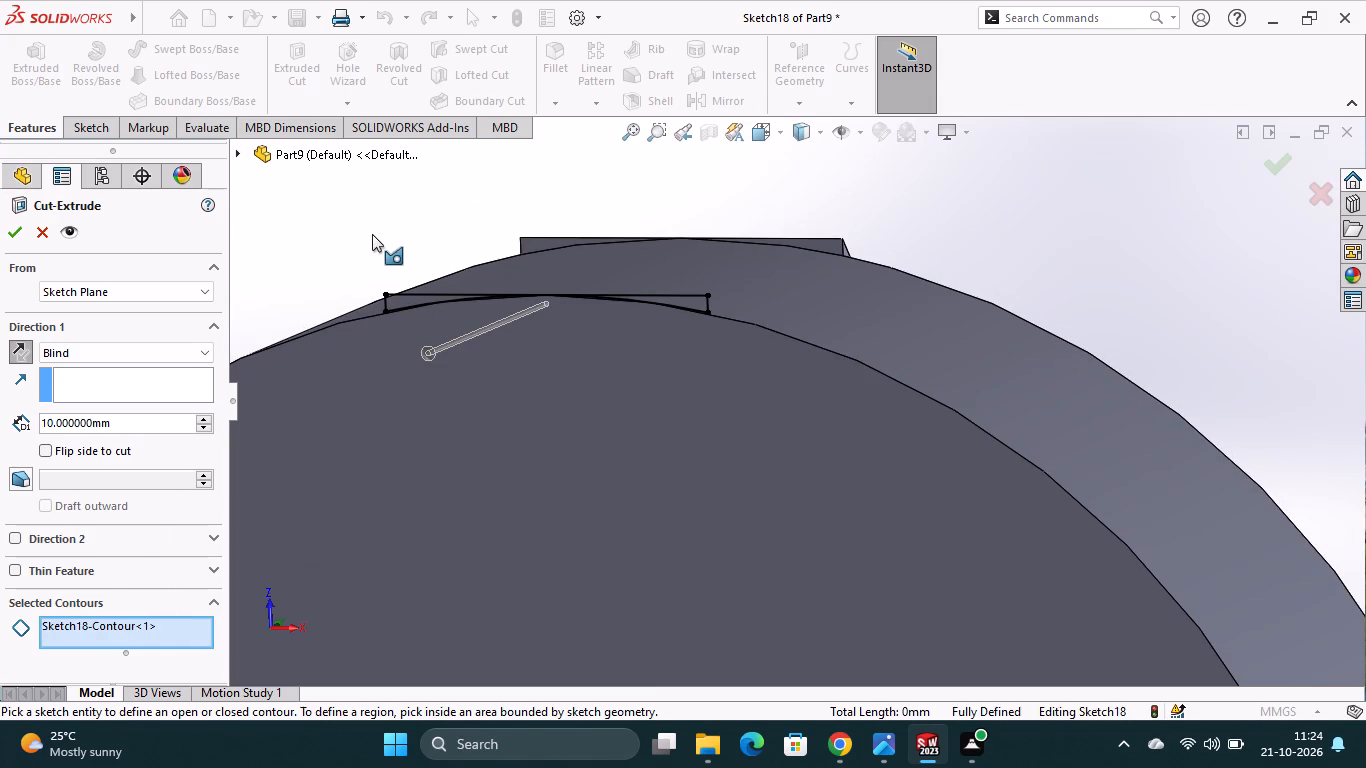
{"action": "right_click", "coordinate": [117, 630]}
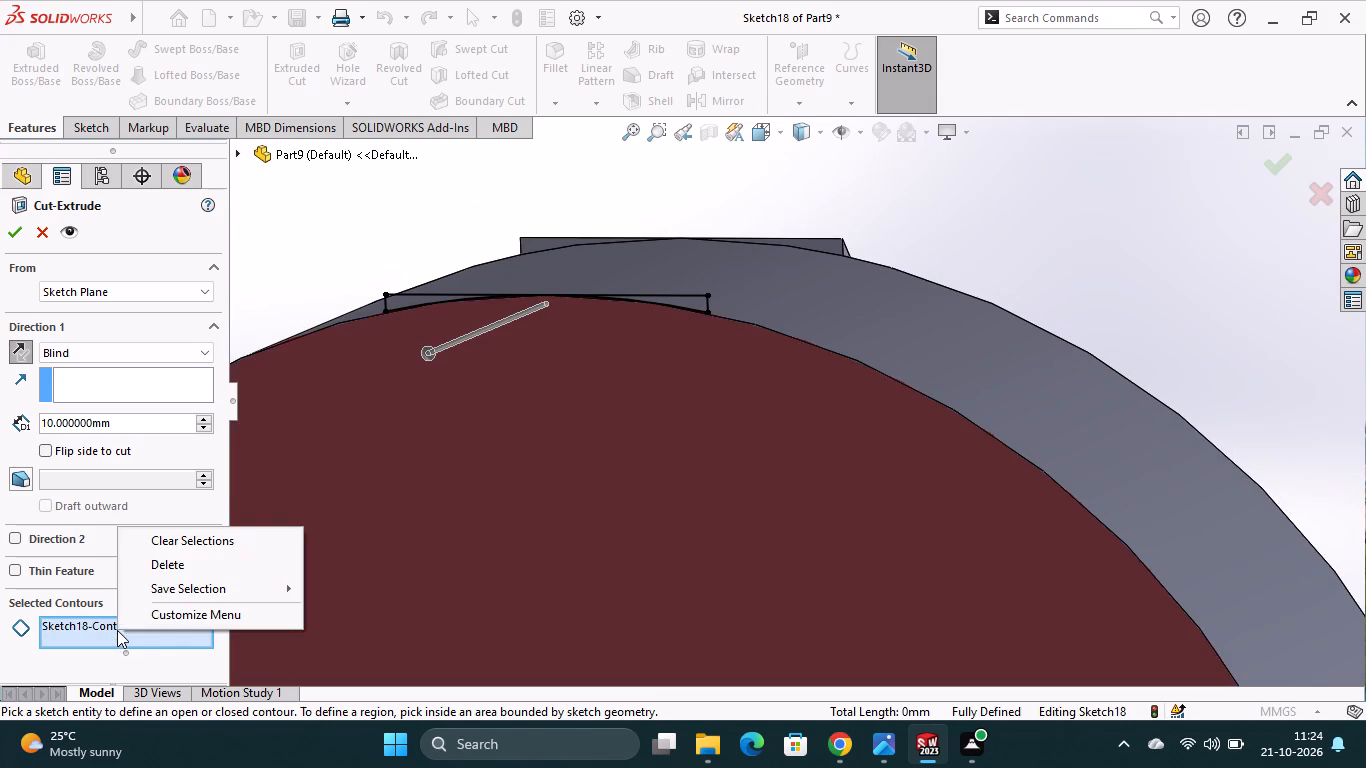
{"action": "left_click", "coordinate": [177, 570]}
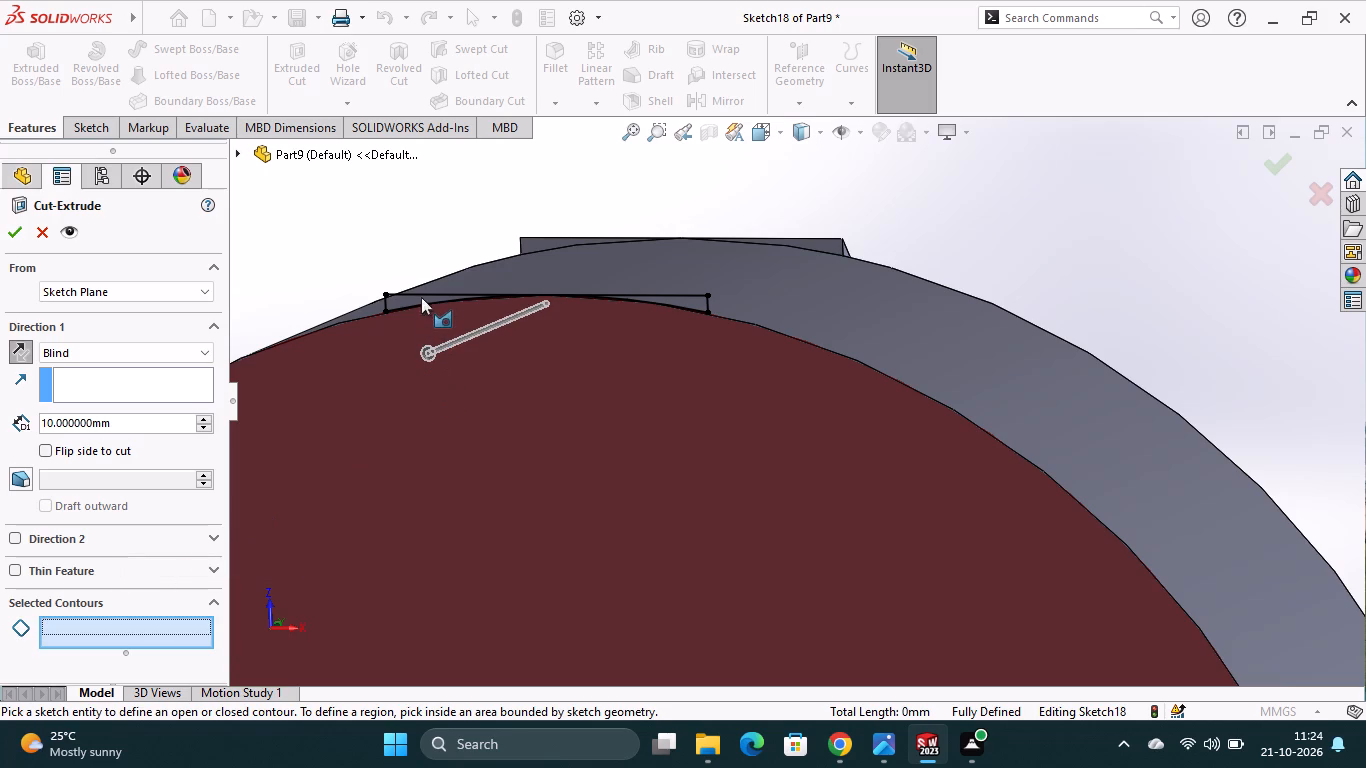
Select both sliver regions between the arc and the rib's front edge and cut them Through All, with the direction reversed into the part.
{"action": "scroll", "coordinate": [409, 297], "scroll_direction": "down", "scroll_amount": 4}
{"action": "left_click", "coordinate": [480, 325]}
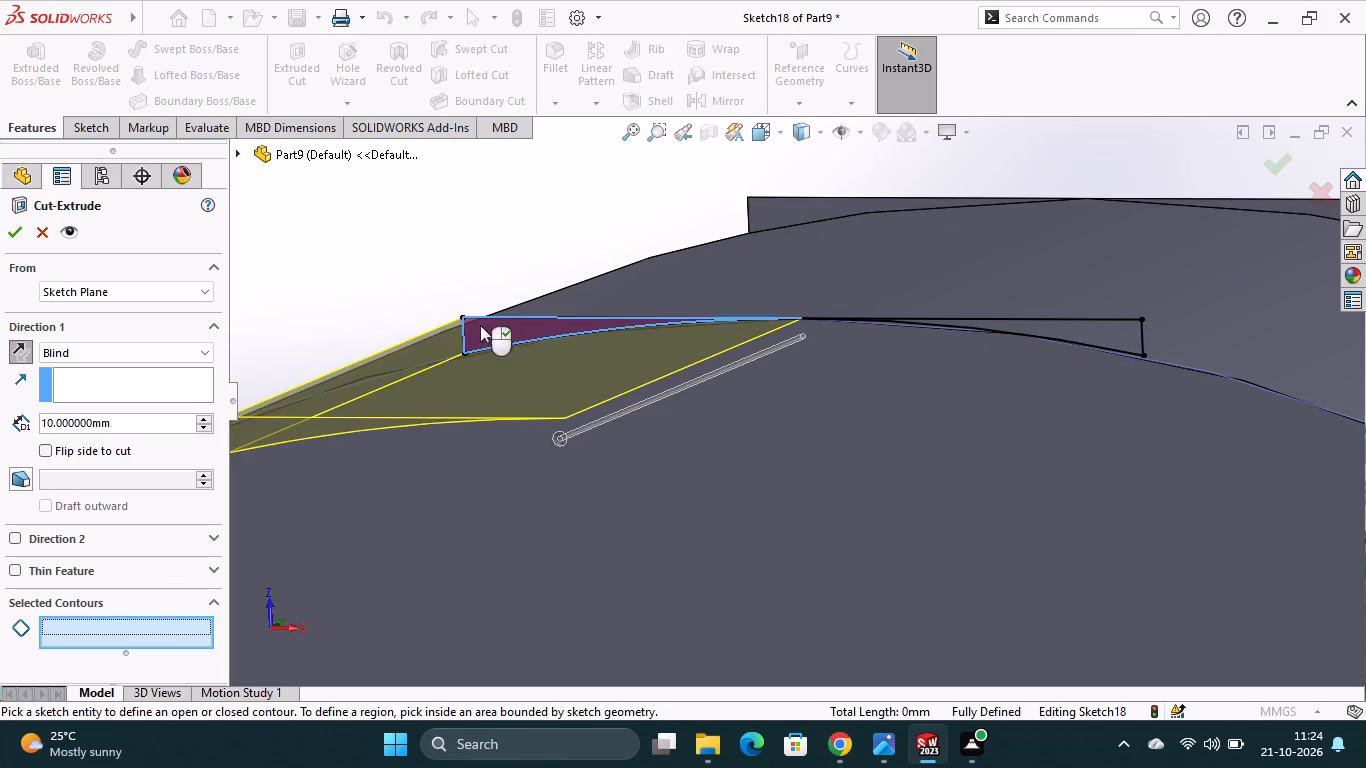
{"action": "left_click", "coordinate": [1083, 324]}
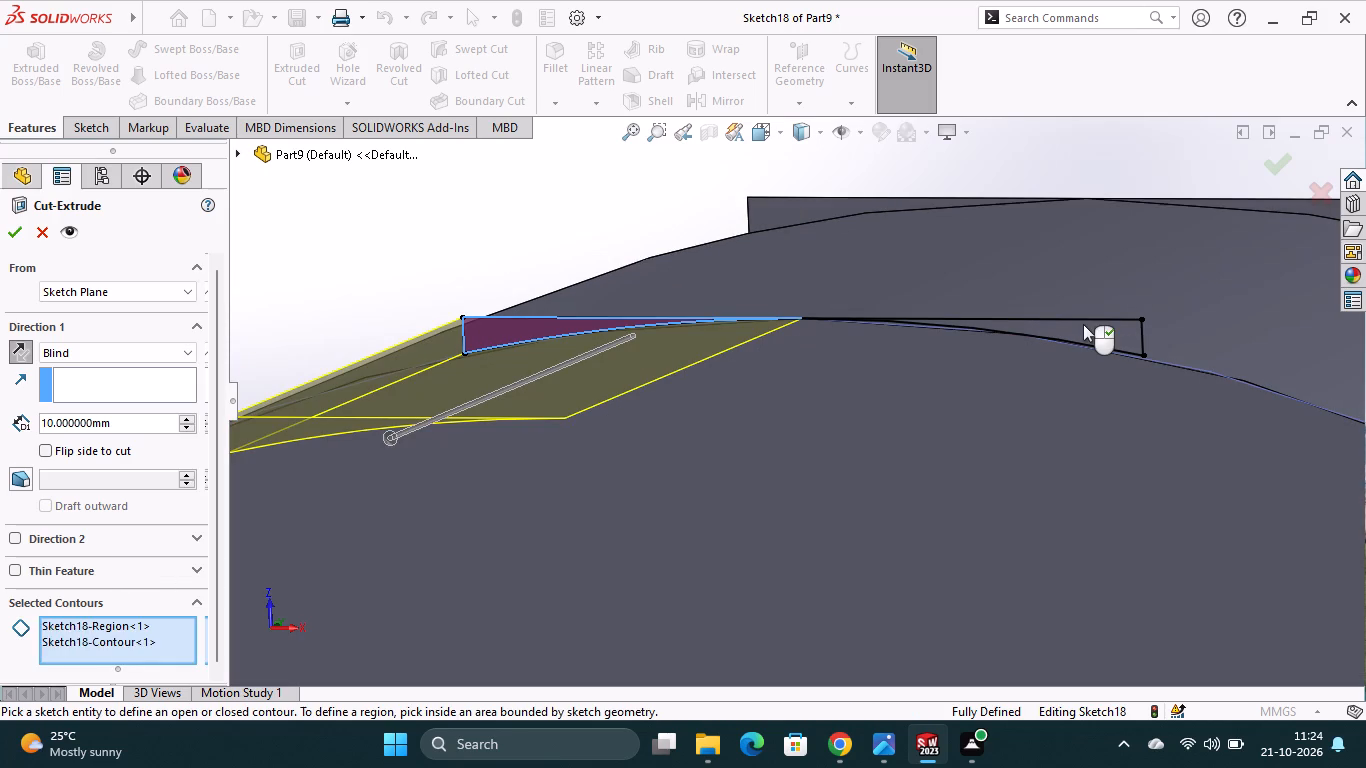
{"action": "left_click", "coordinate": [1109, 333]}
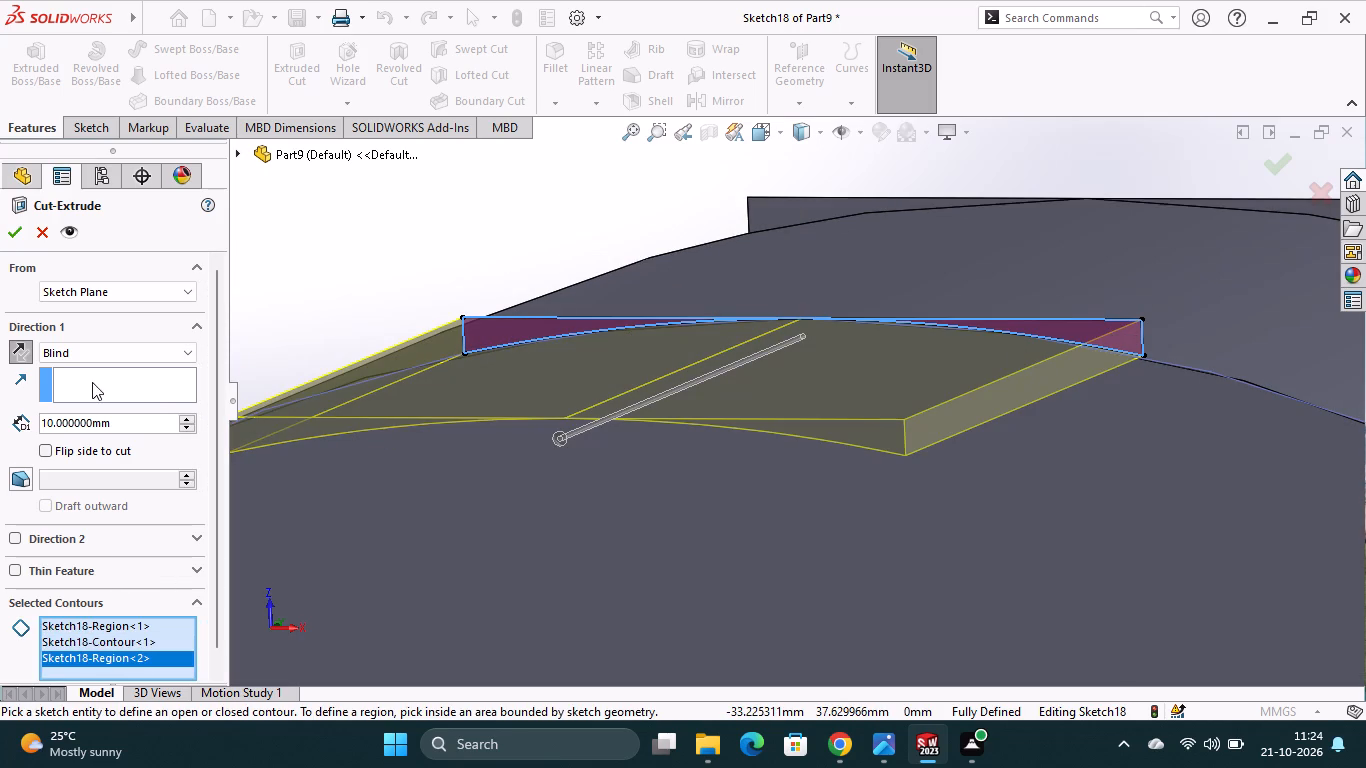
{"action": "left_click", "coordinate": [16, 350]}
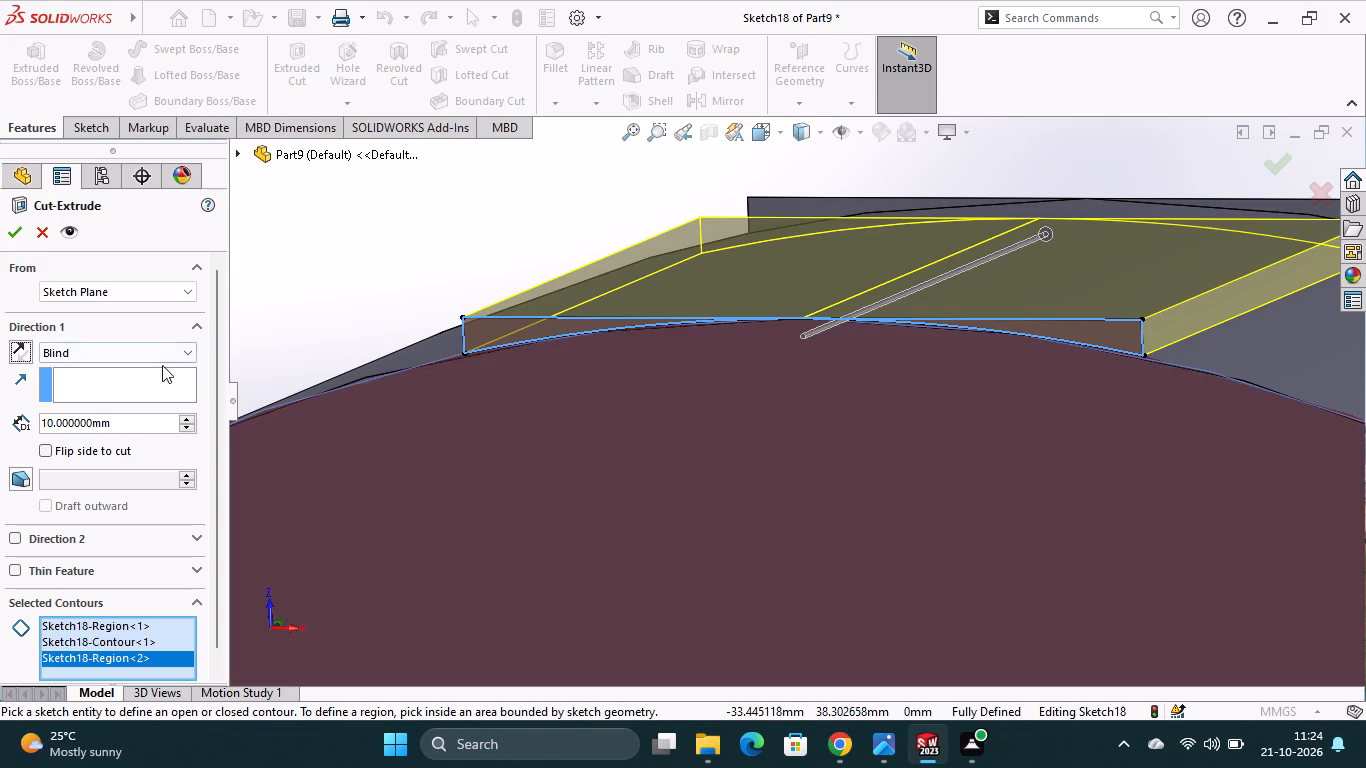
{"action": "left_click_drag", "start_coordinate": [122, 419], "coordinate": [38, 428]}
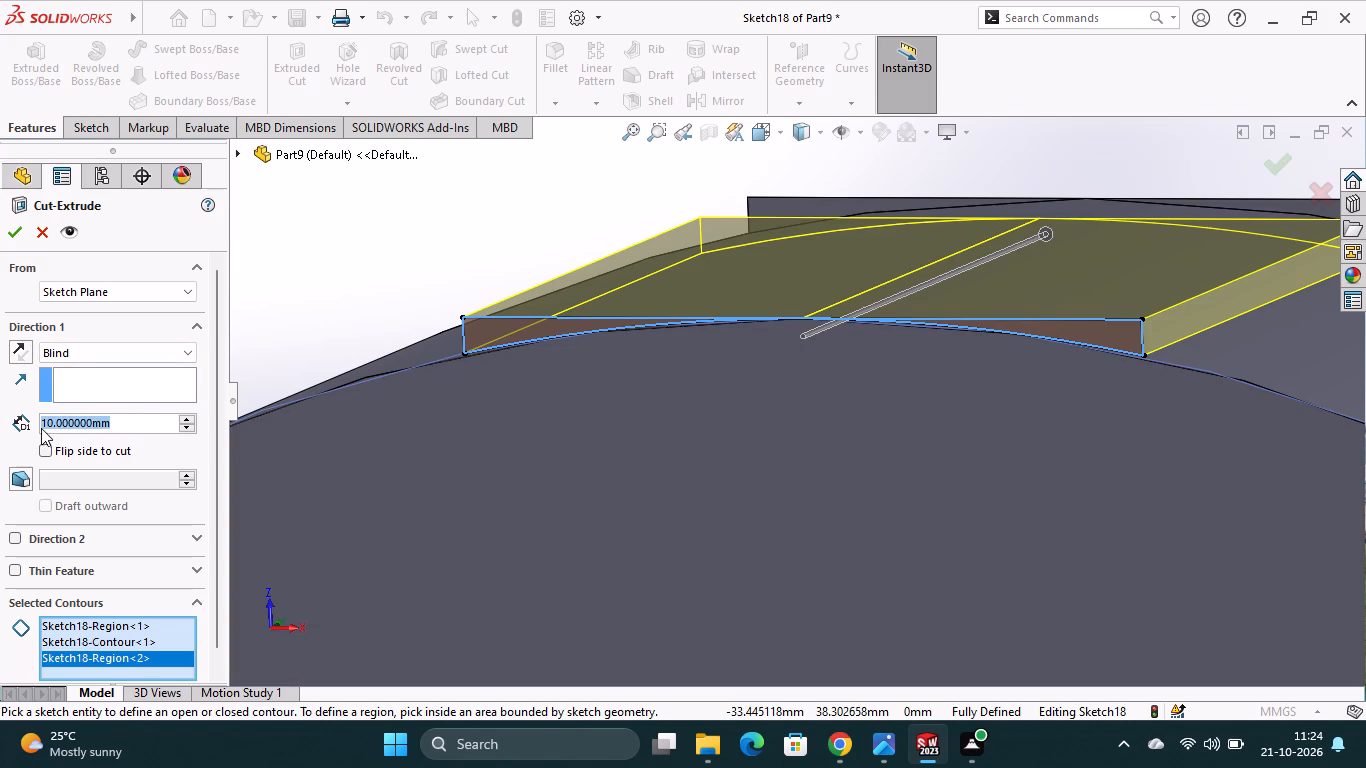
{"action": "left_click", "coordinate": [111, 352]}
{"action": "left_click", "coordinate": [106, 380]}
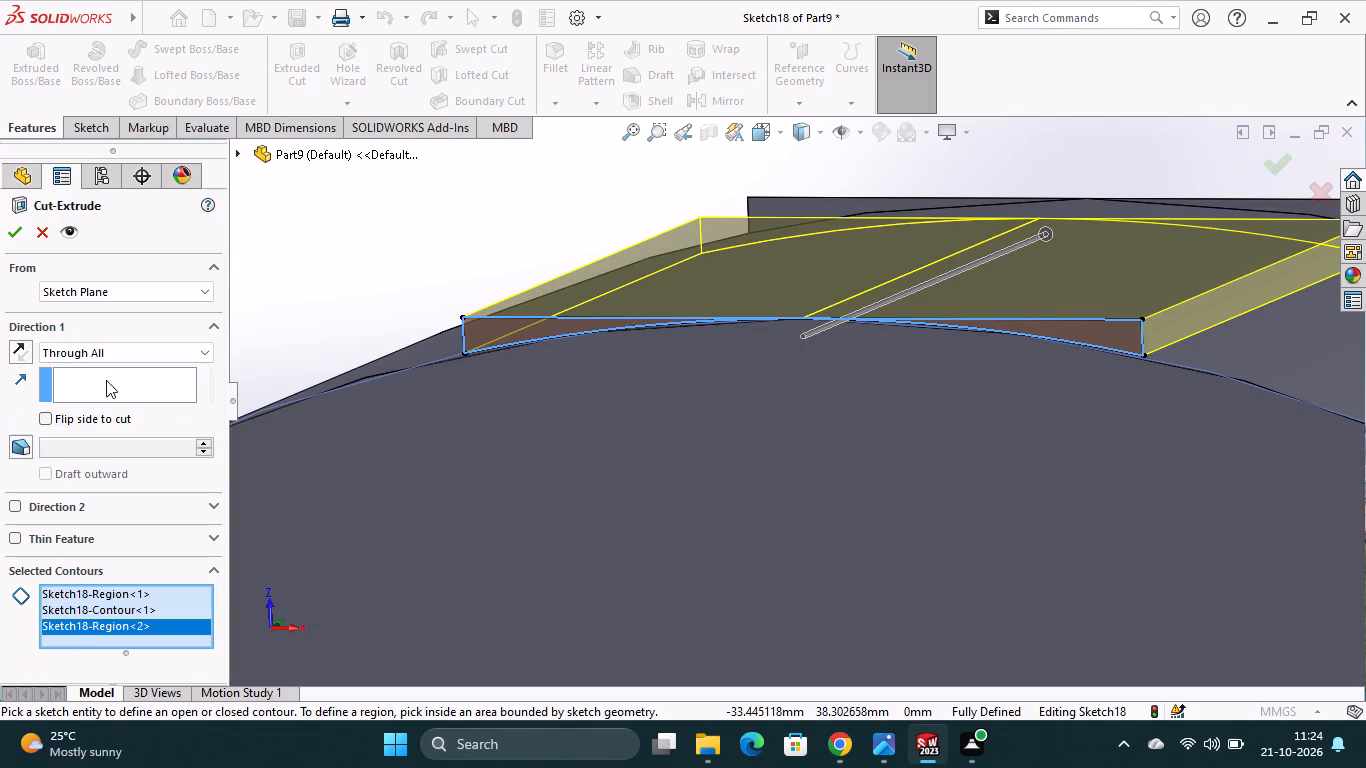
{"action": "left_click", "coordinate": [8, 230]}
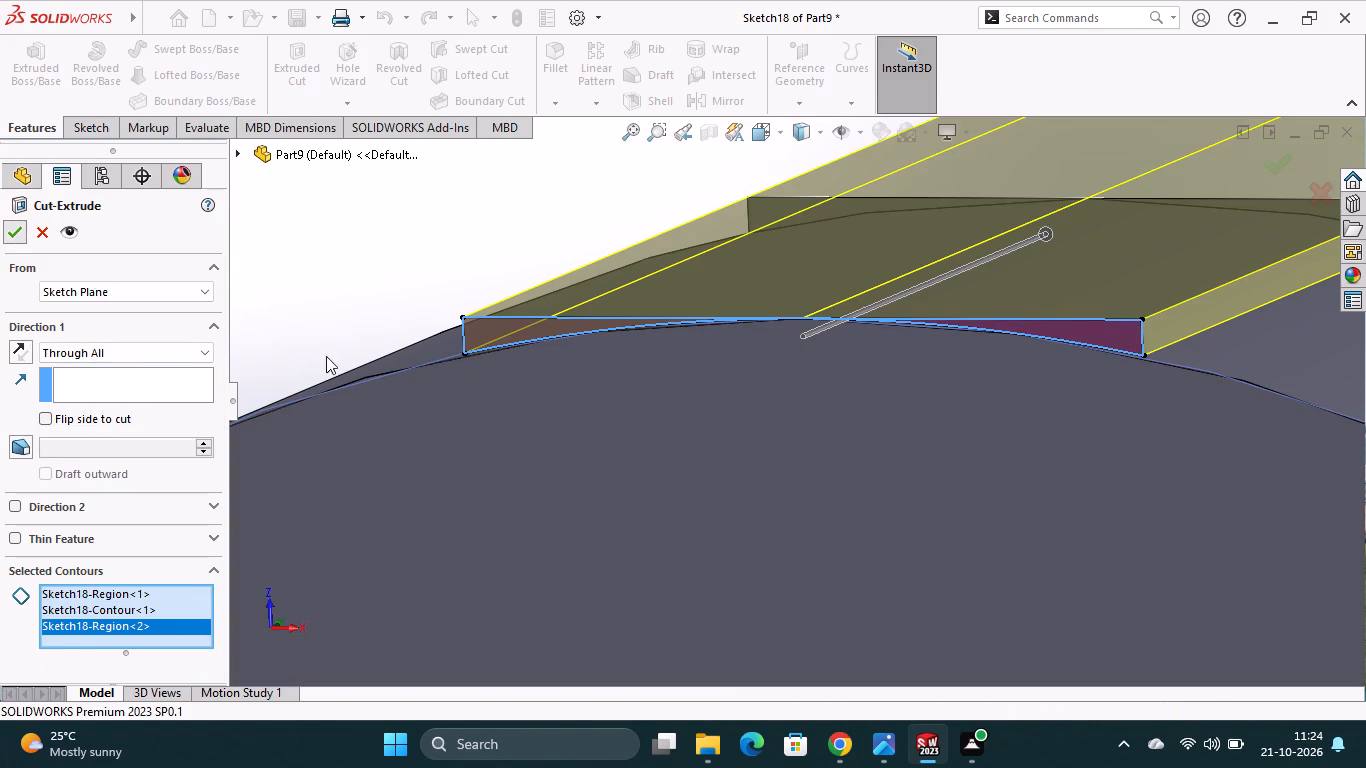
Examine the rib's trimmed front end where it meets the rounded base, from several angles and up close.
{"action": "scroll", "coordinate": [715, 381], "scroll_direction": "up", "scroll_amount": 1}
{"action": "left_click", "coordinate": [591, 256]}
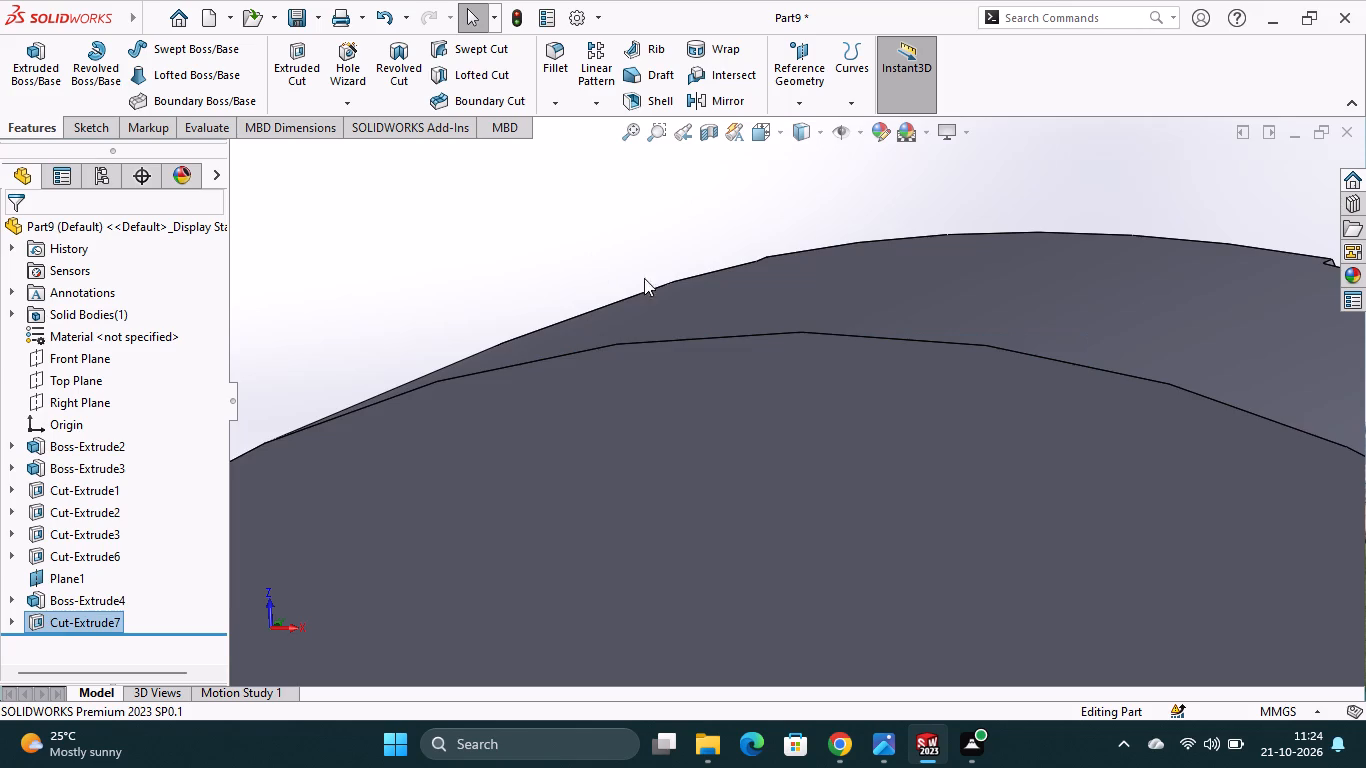
{"action": "scroll", "coordinate": [861, 433], "scroll_direction": "up", "scroll_amount": 4}
{"action": "middle_click_drag", "start_coordinate": [1117, 287], "coordinate": [1078, 309]}
{"action": "scroll", "coordinate": [1117, 287], "scroll_direction": "down", "scroll_amount": 1}
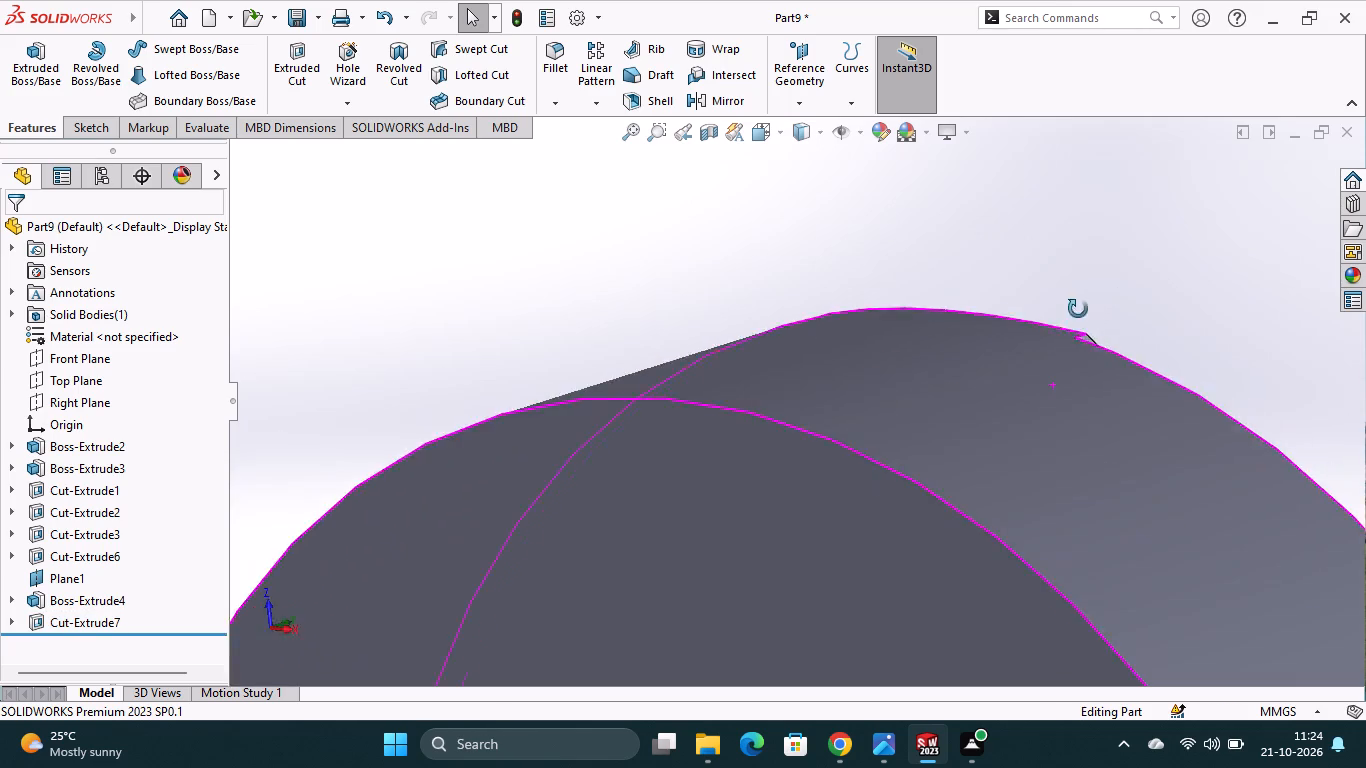
{"action": "middle_click_drag", "start_coordinate": [1078, 309], "coordinate": [1033, 323]}
{"action": "scroll", "coordinate": [1158, 355], "scroll_direction": "up", "scroll_amount": 3}
{"action": "middle_click_drag", "start_coordinate": [1158, 353], "coordinate": [1142, 357]}
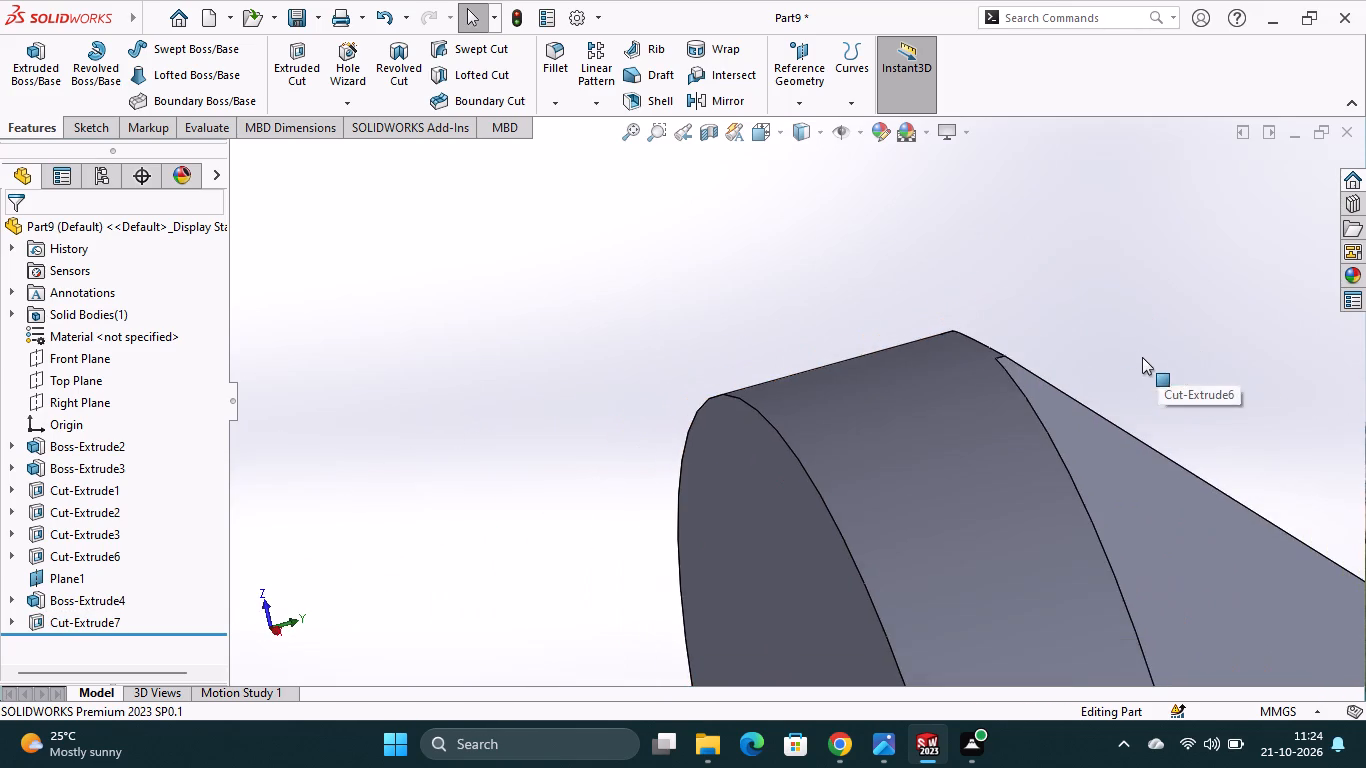
{"action": "middle_click_drag", "start_coordinate": [1142, 357], "coordinate": [1093, 362]}
{"action": "scroll", "coordinate": [1110, 465], "scroll_direction": "up", "scroll_amount": 4}
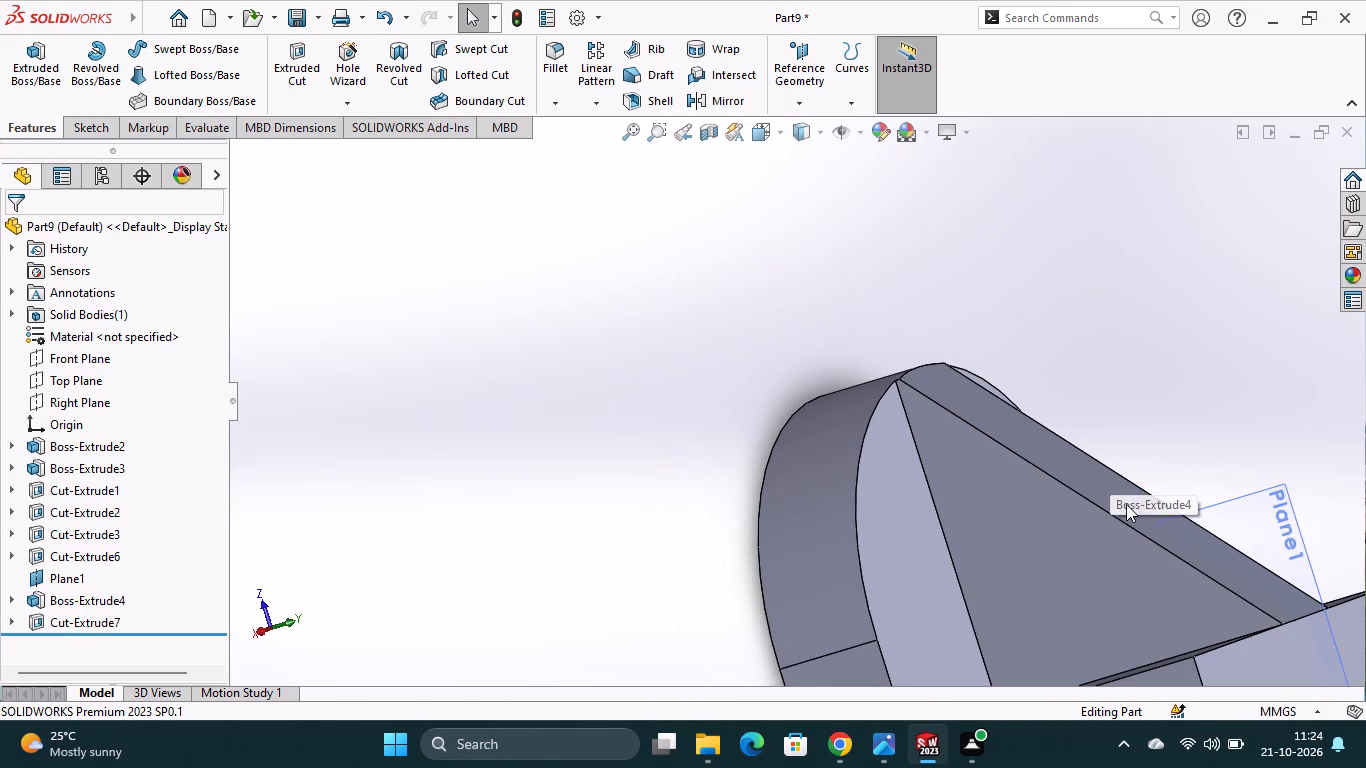
{"action": "scroll", "coordinate": [1176, 491], "scroll_direction": "up", "scroll_amount": 2}
{"action": "middle_click_drag", "start_coordinate": [928, 482], "coordinate": [942, 519]}
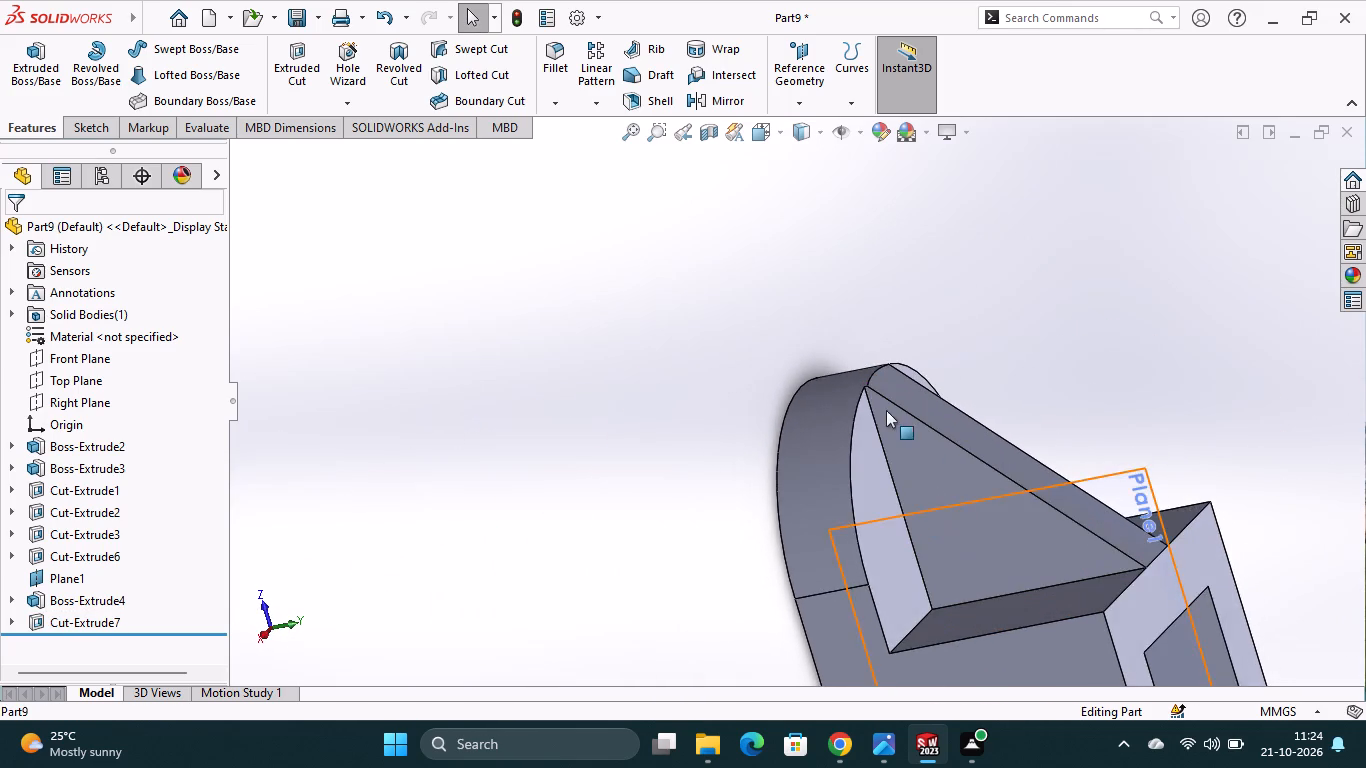
{"action": "scroll", "coordinate": [882, 396], "scroll_direction": "down", "scroll_amount": 11}
{"action": "scroll", "coordinate": [646, 377], "scroll_direction": "up", "scroll_amount": 3}
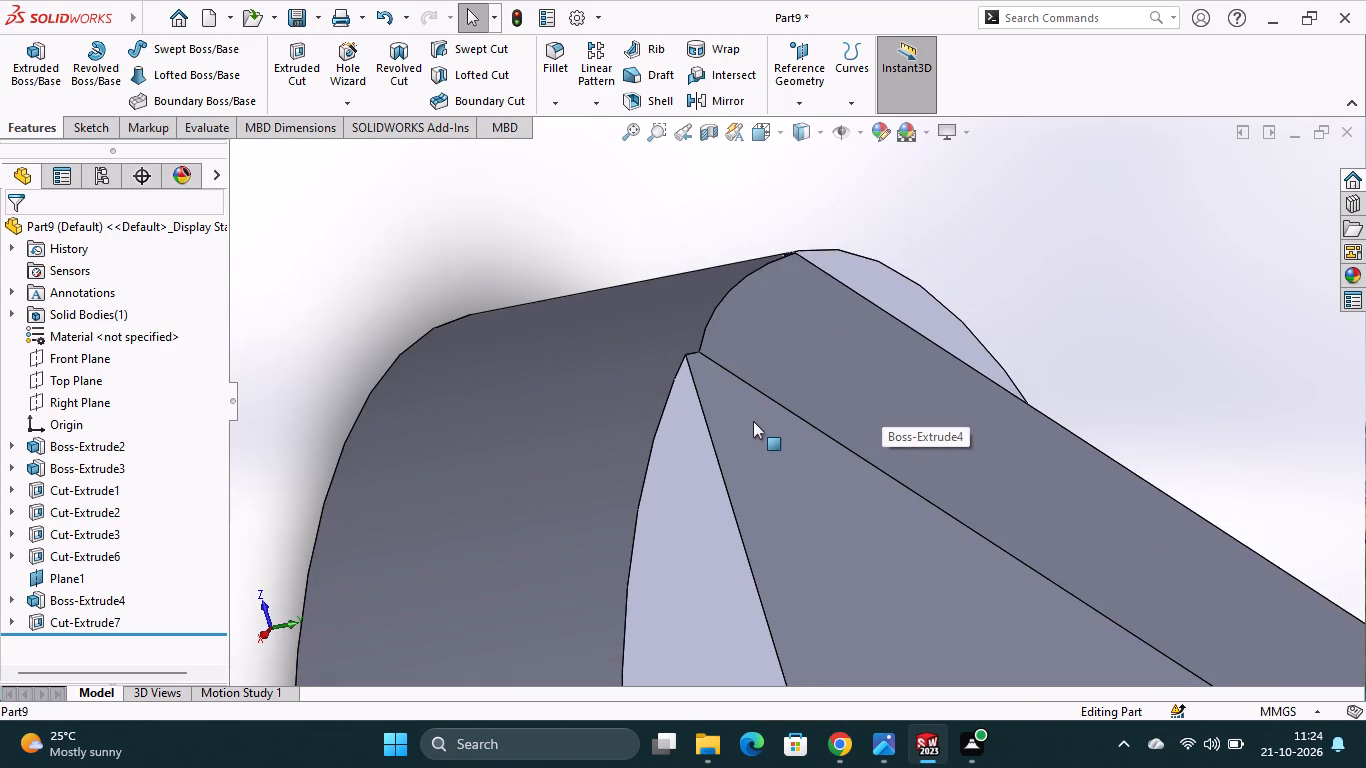
Examine the trimmed rib and the whole part from several angles, finishing in an isometric view.
{"action": "scroll", "coordinate": [753, 421], "scroll_direction": "up", "scroll_amount": 7}
{"action": "left_click", "coordinate": [928, 291]}
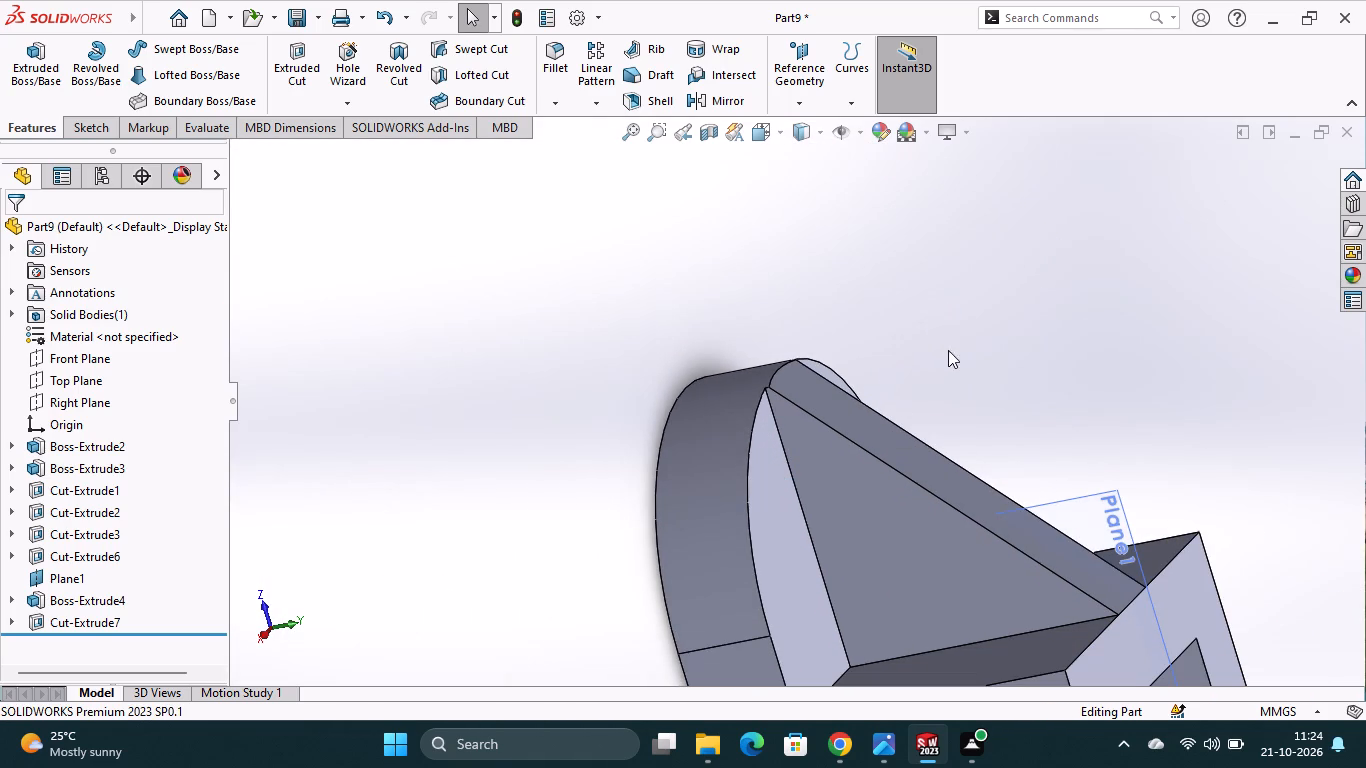
{"action": "scroll", "coordinate": [957, 375], "scroll_direction": "up", "scroll_amount": 1}
{"action": "middle_click_drag", "start_coordinate": [957, 375], "coordinate": [910, 339]}
{"action": "scroll", "coordinate": [1017, 503], "scroll_direction": "up", "scroll_amount": 2}
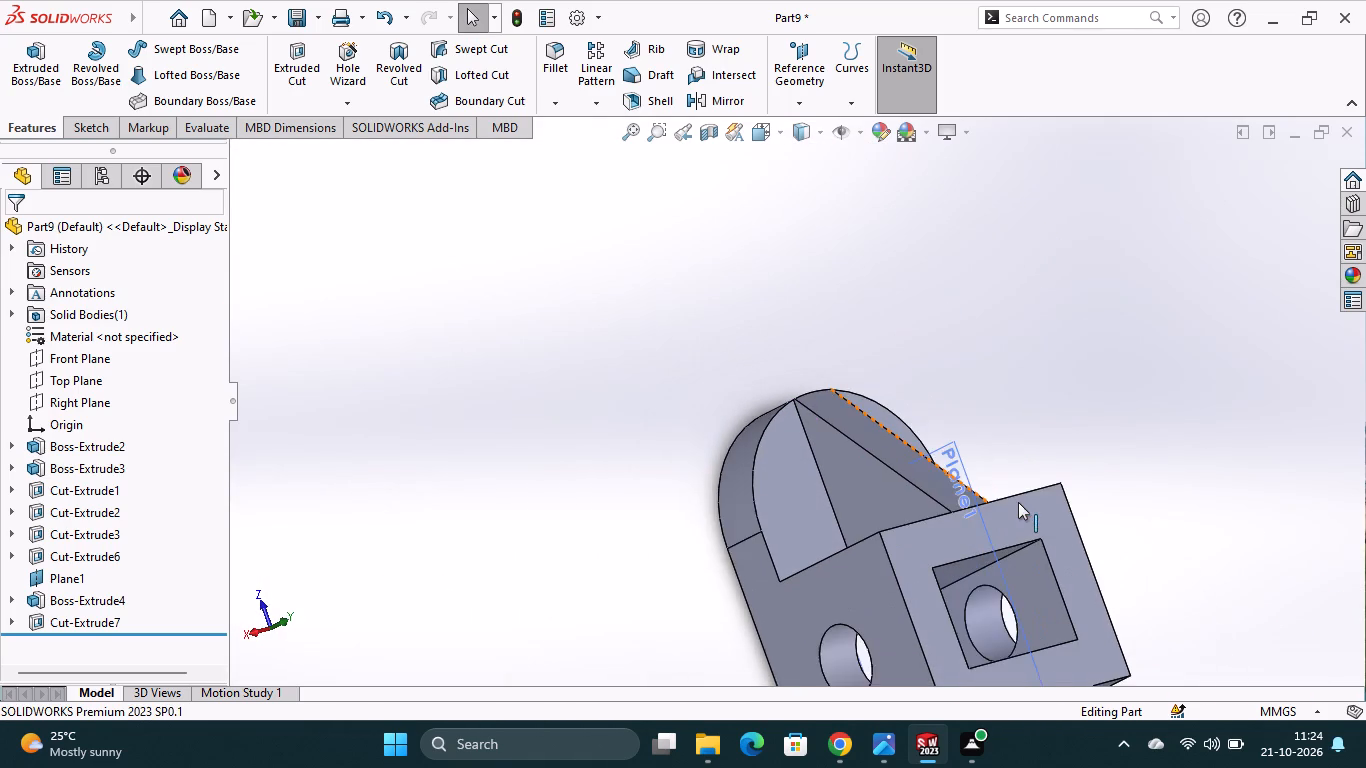
{"action": "scroll", "coordinate": [1018, 502], "scroll_direction": "up", "scroll_amount": 1}
{"action": "middle_click_drag", "start_coordinate": [1116, 635], "coordinate": [1138, 575]}
{"action": "scroll", "coordinate": [1141, 567], "scroll_direction": "up", "scroll_amount": 2}
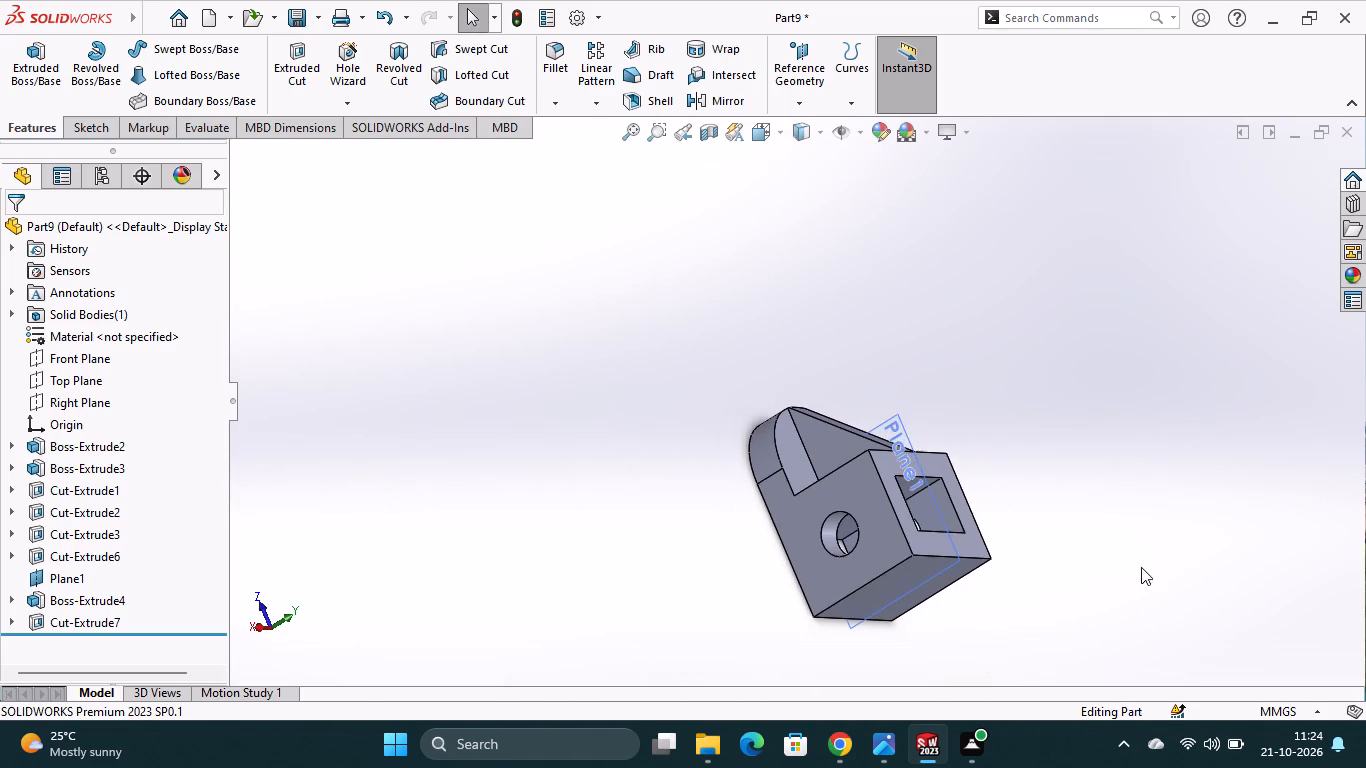
{"action": "middle_click_drag", "start_coordinate": [1095, 611], "coordinate": [1112, 609]}
{"action": "left_click", "coordinate": [780, 130]}
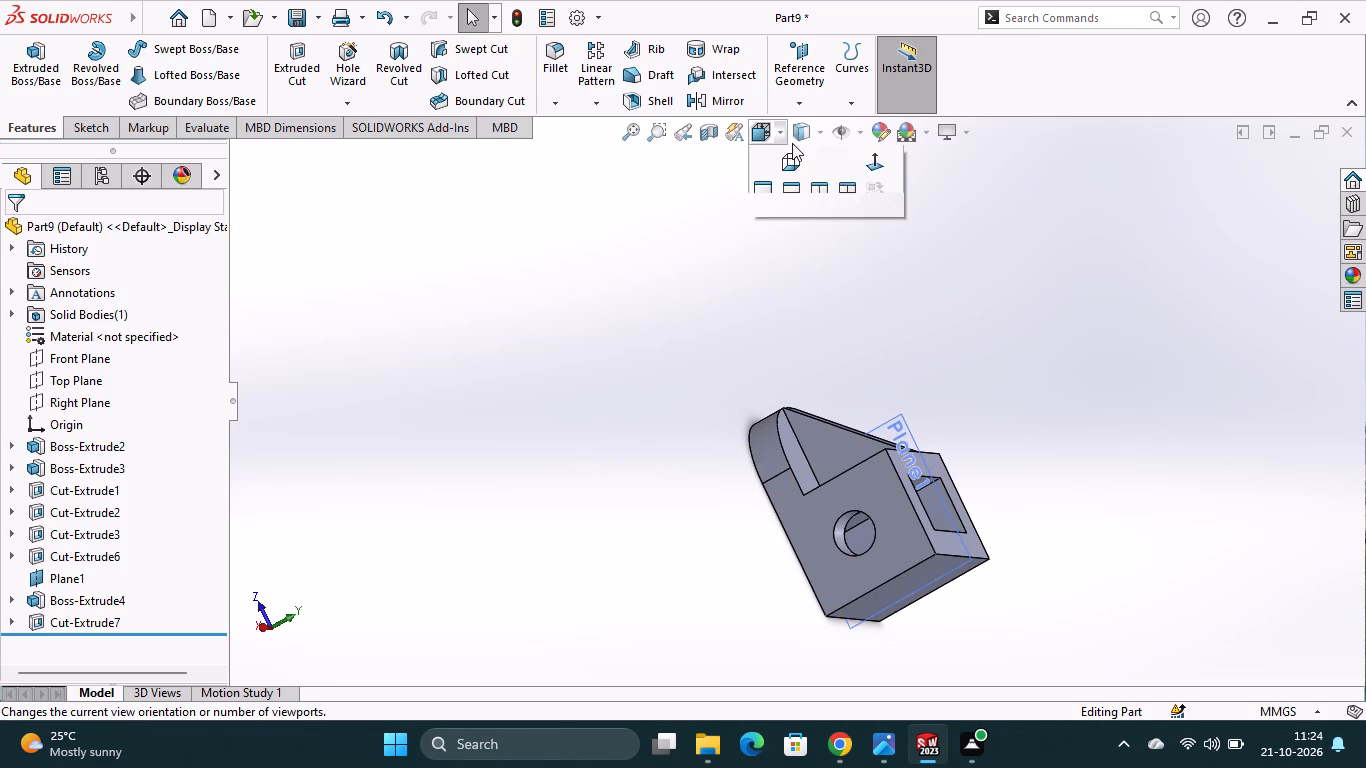
{"action": "left_click", "coordinate": [871, 192]}
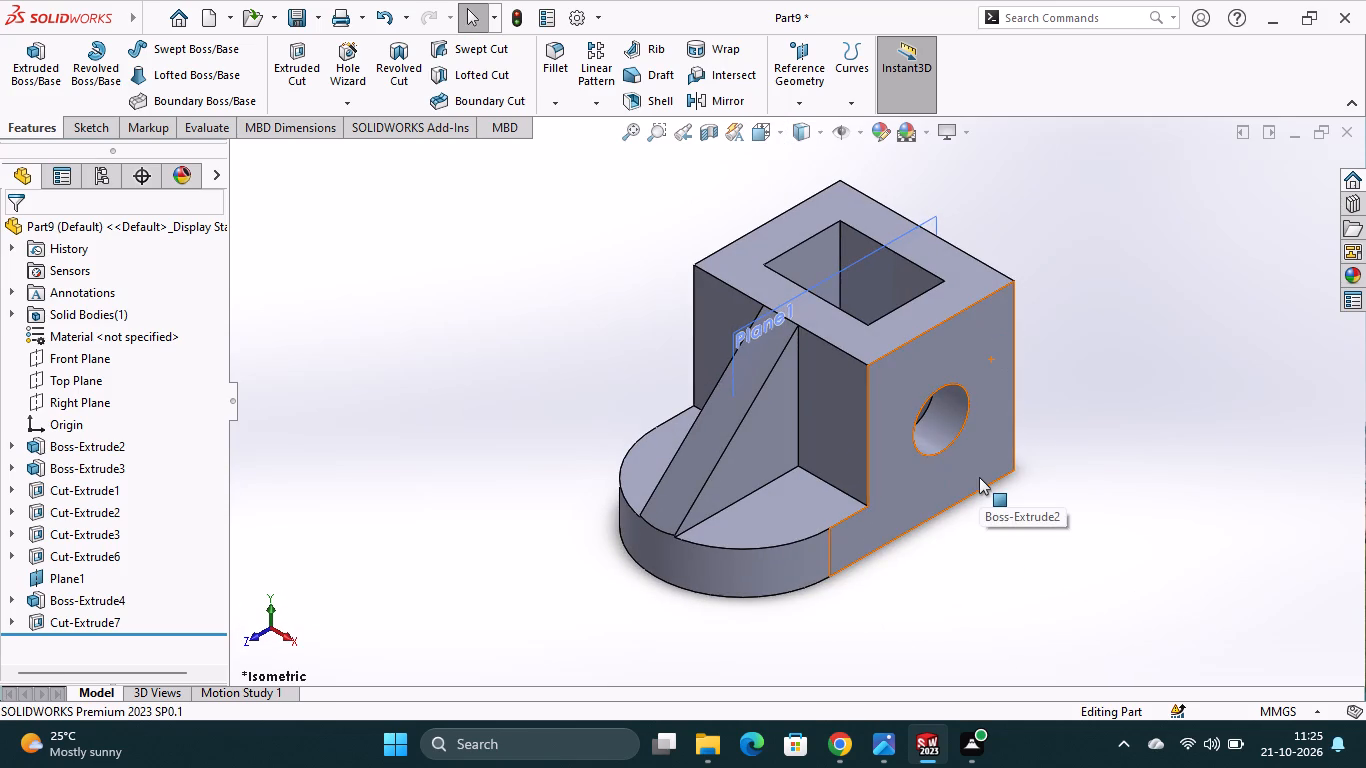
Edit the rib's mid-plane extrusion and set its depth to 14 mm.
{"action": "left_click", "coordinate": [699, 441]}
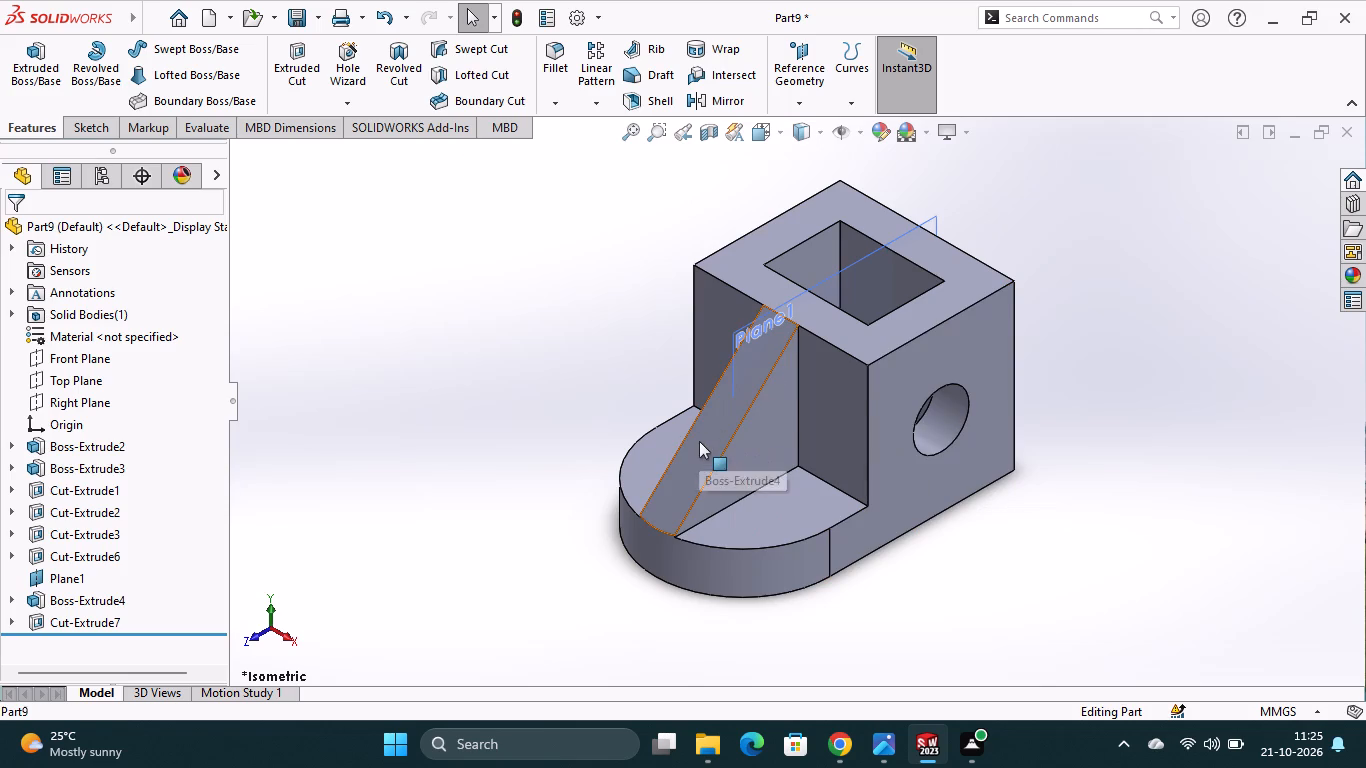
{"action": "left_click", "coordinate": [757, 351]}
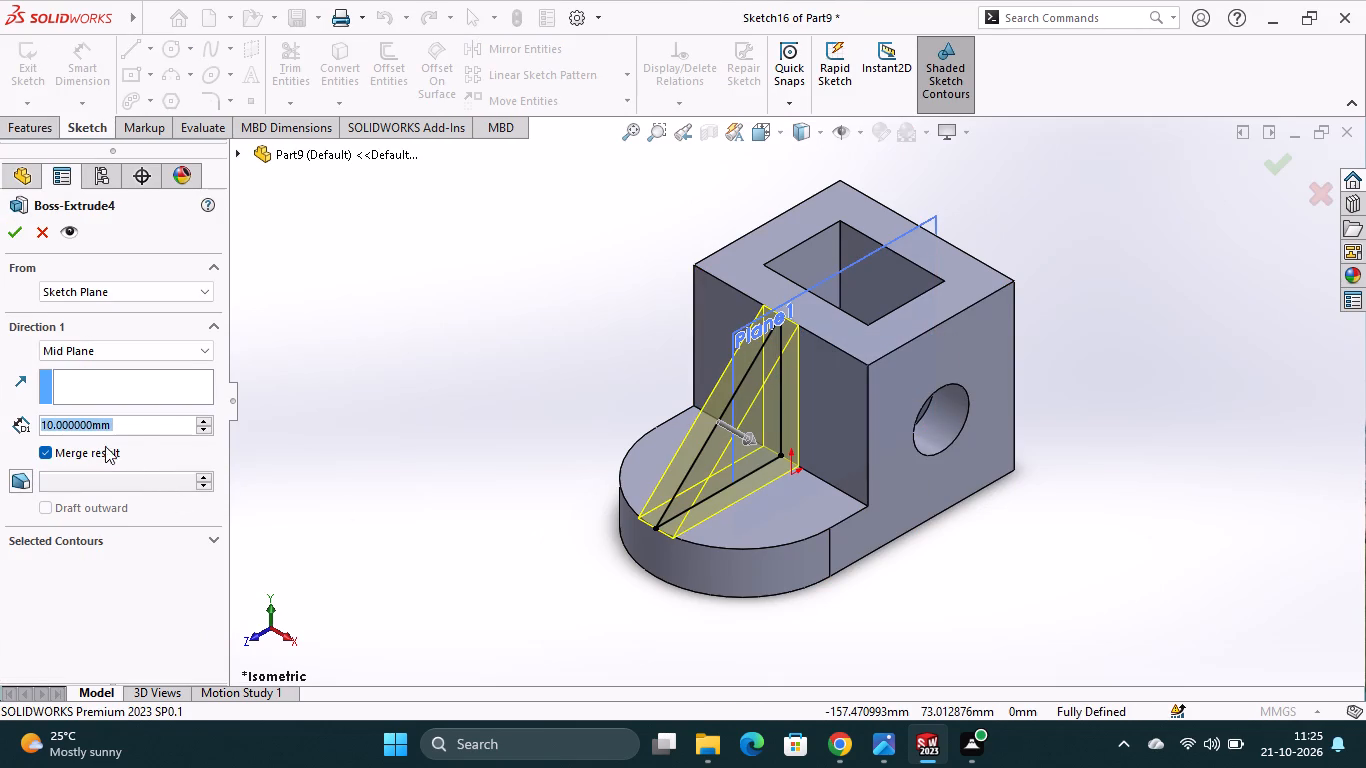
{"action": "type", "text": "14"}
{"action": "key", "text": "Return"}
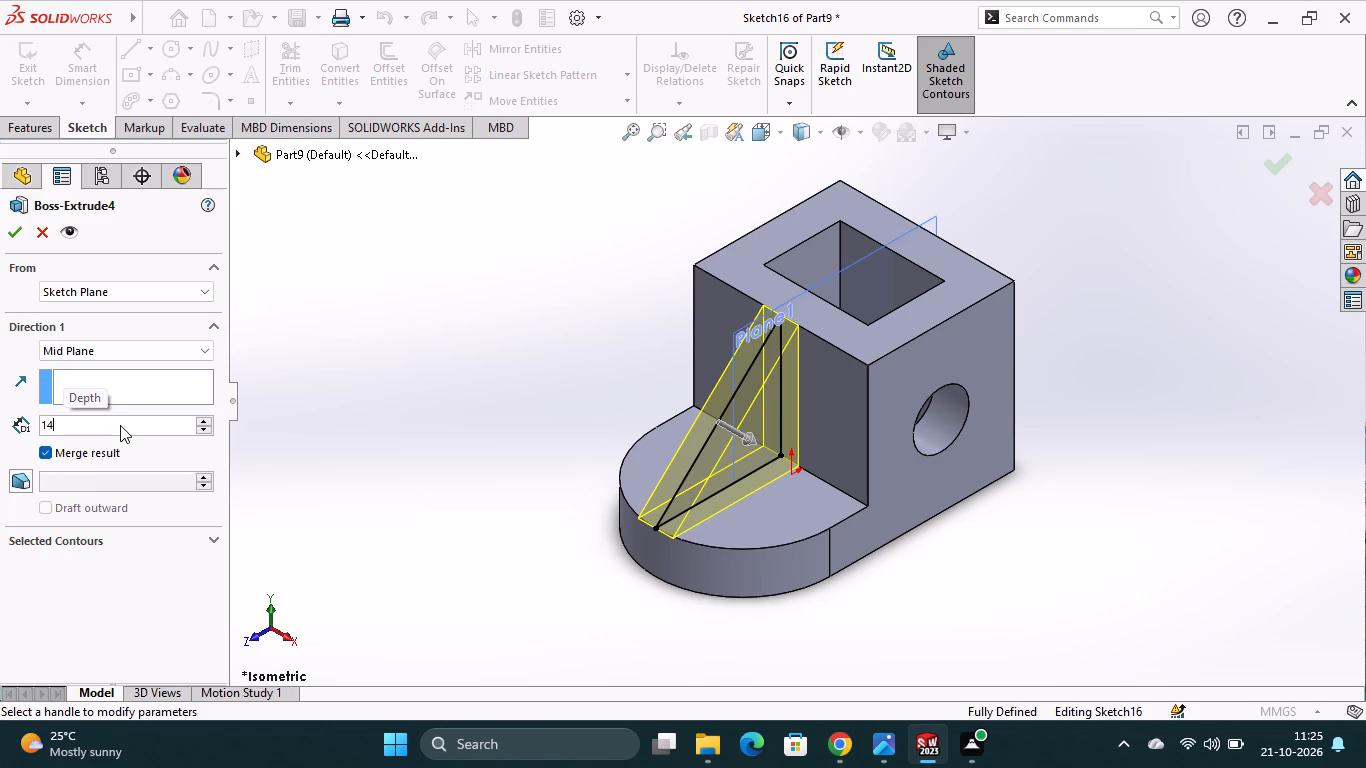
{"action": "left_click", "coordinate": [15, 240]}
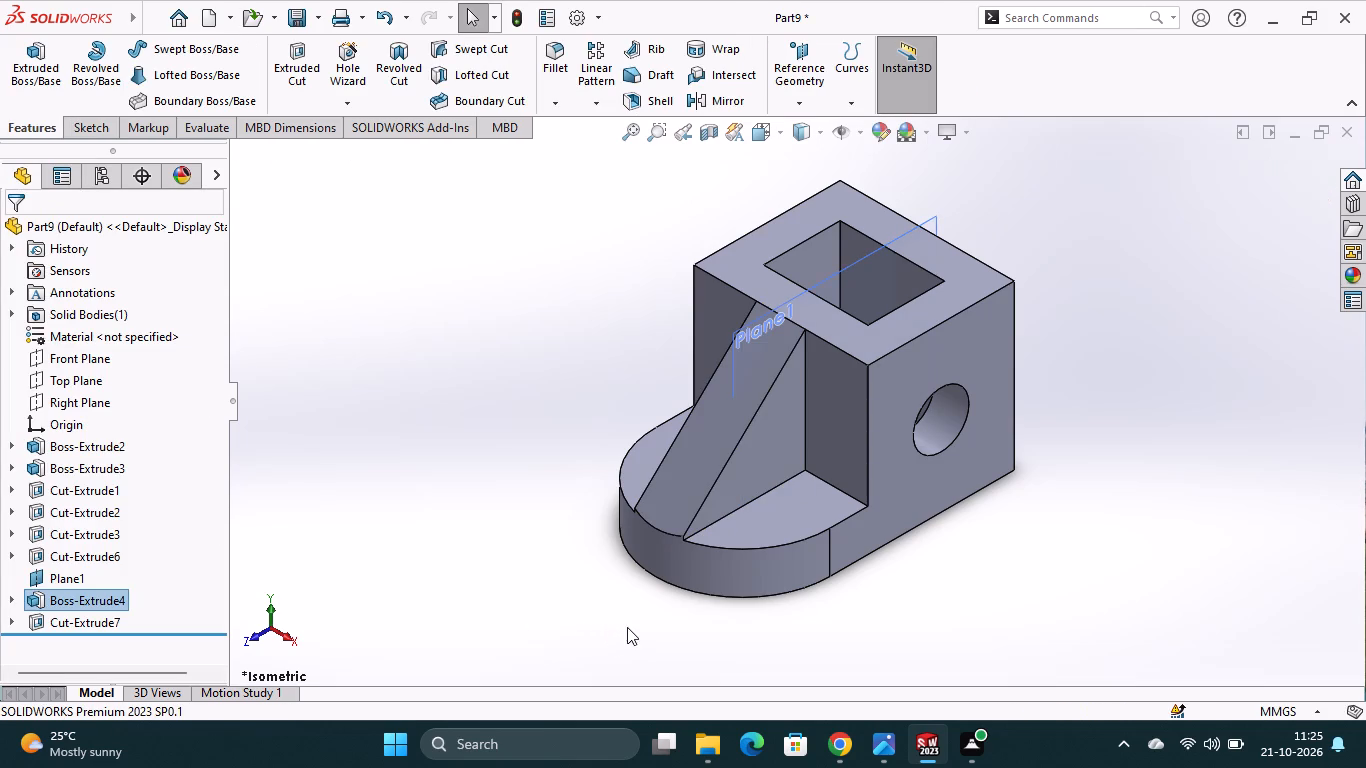
Undo the rib depth change, the front trimming cut with its sketch, and the rib extrusion, back to the triangular profile.
{"action": "key", "text": "ctrl+z"}
{"action": "key", "text": "ctrl+z"}
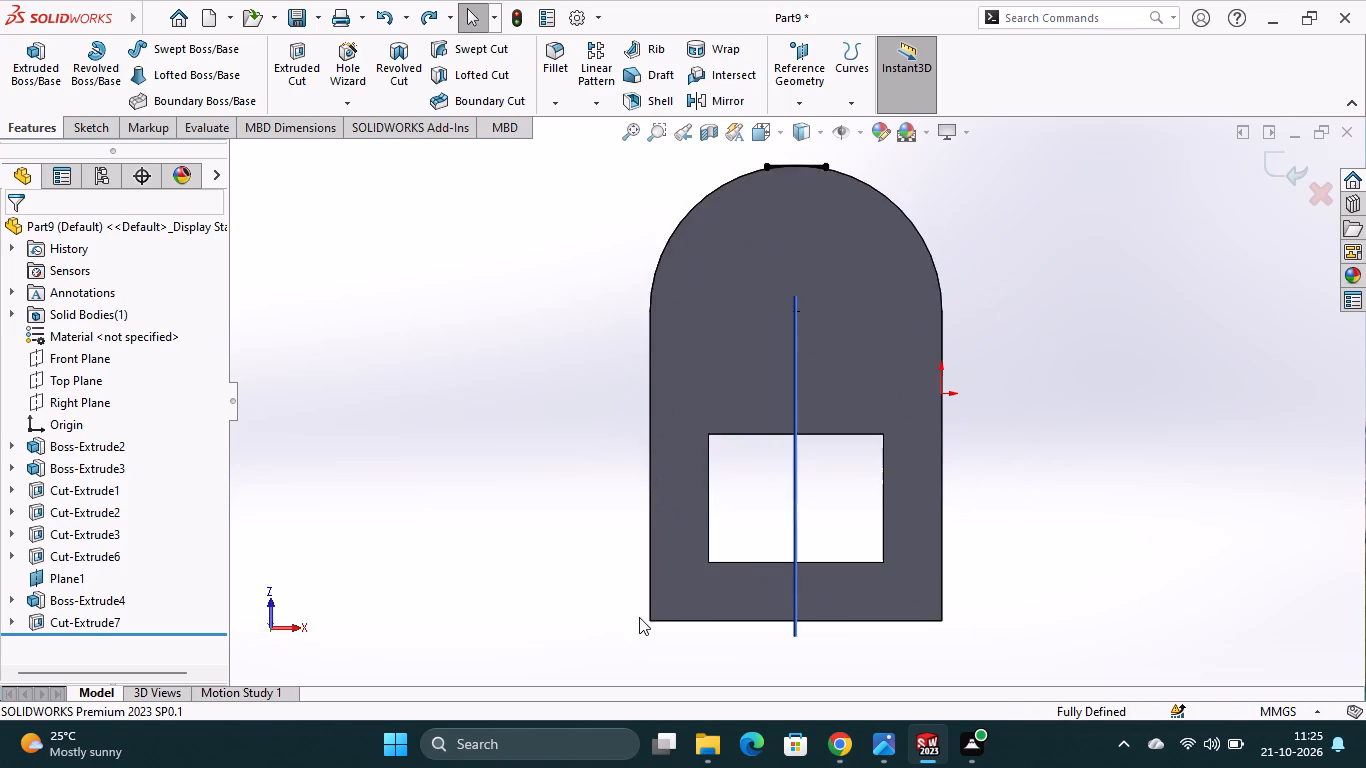
{"action": "scroll", "coordinate": [789, 554], "scroll_direction": "up", "scroll_amount": 6}
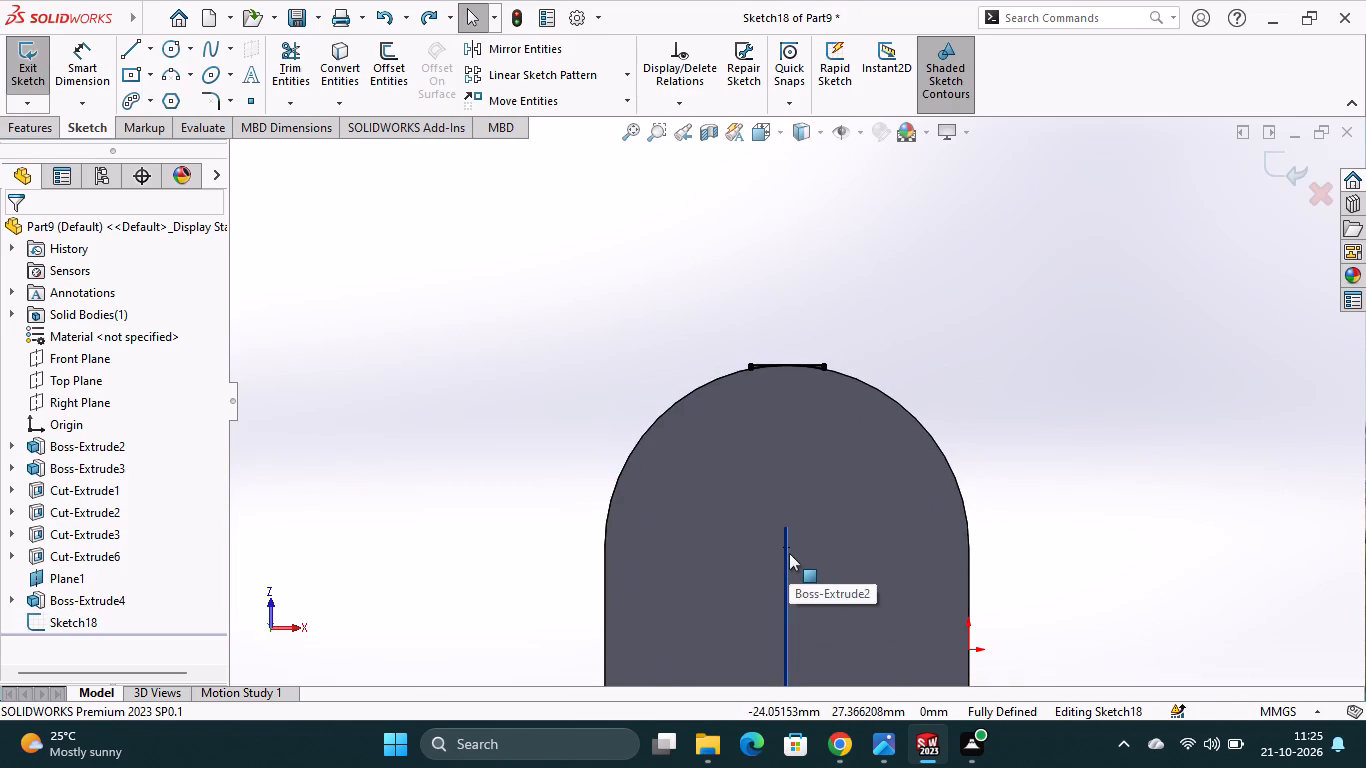
{"action": "middle_click_drag", "start_coordinate": [1066, 473], "coordinate": [894, 485]}
{"action": "scroll", "coordinate": [1031, 521], "scroll_direction": "up", "scroll_amount": 1}
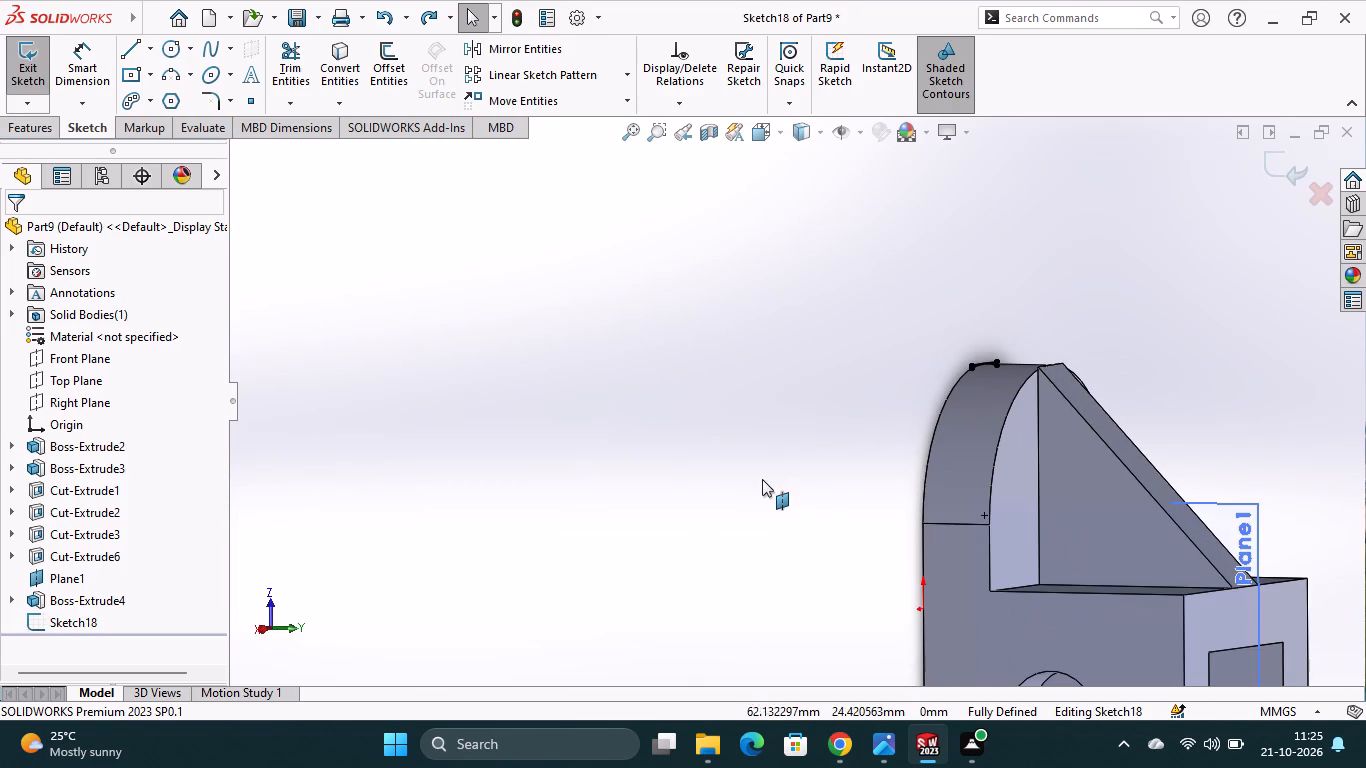
{"action": "key", "text": "ctrl+z"}
{"action": "key", "text": "ctrl+z"}
{"action": "key", "text": "ctrl+z"}
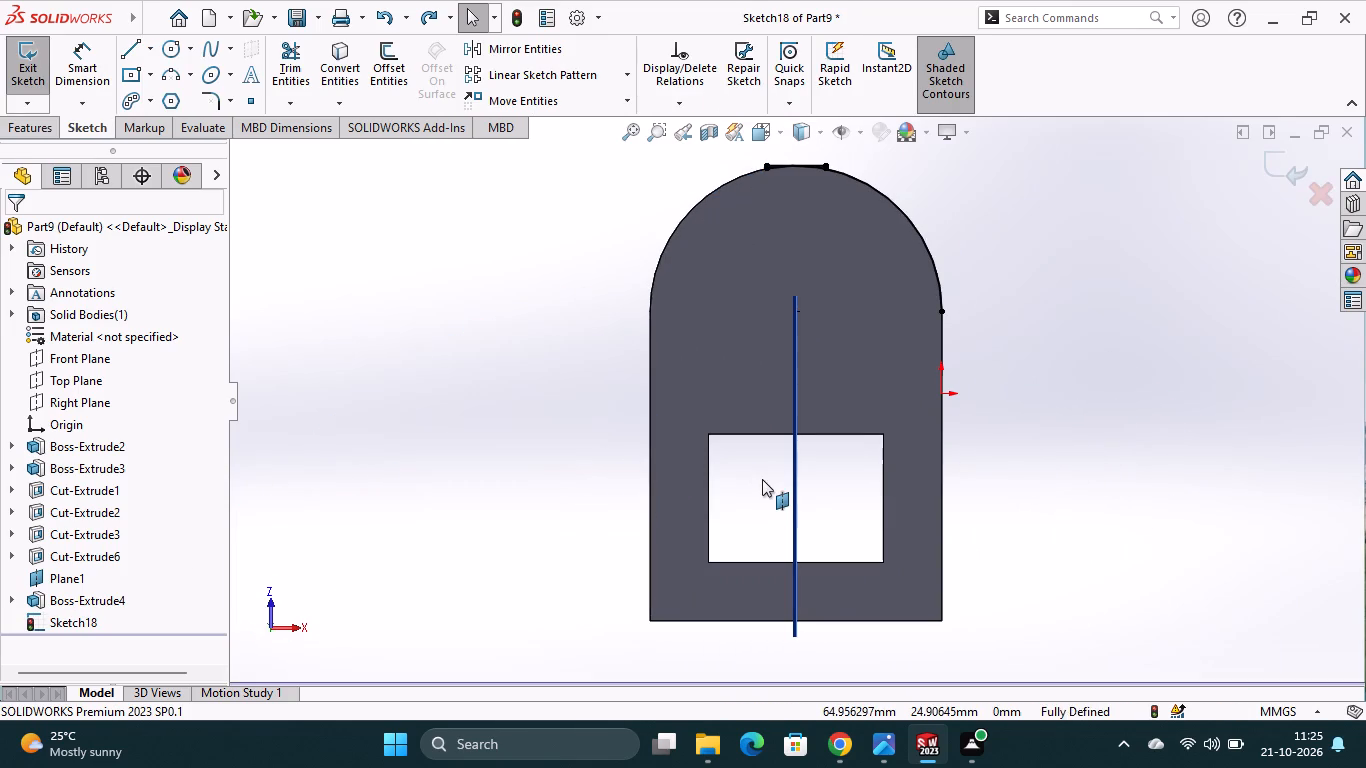
{"action": "key", "text": "ctrl+z"}
{"action": "key", "text": "ctrl+z"}
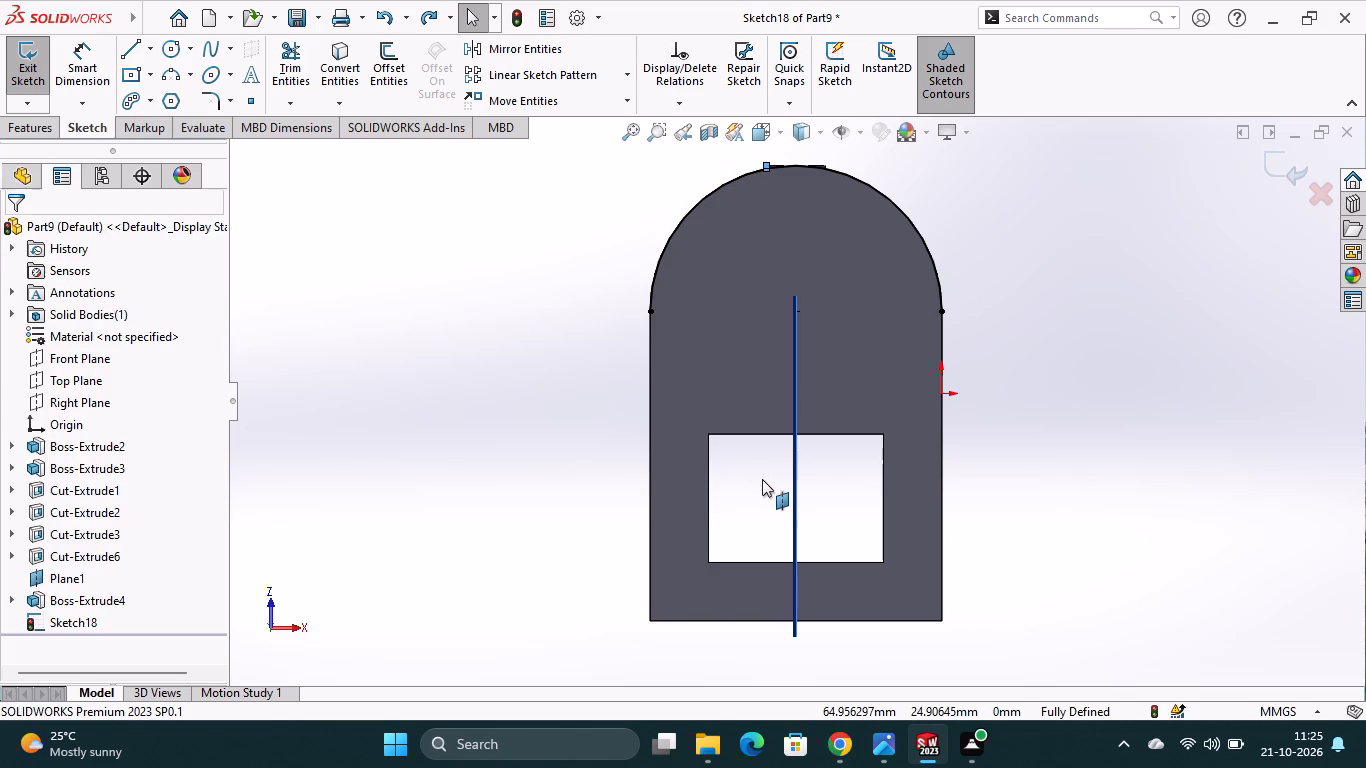
{"action": "key", "text": "ctrl+z"}
{"action": "key", "text": "ctrl+z"}
{"action": "key", "text": "ctrl+z"}
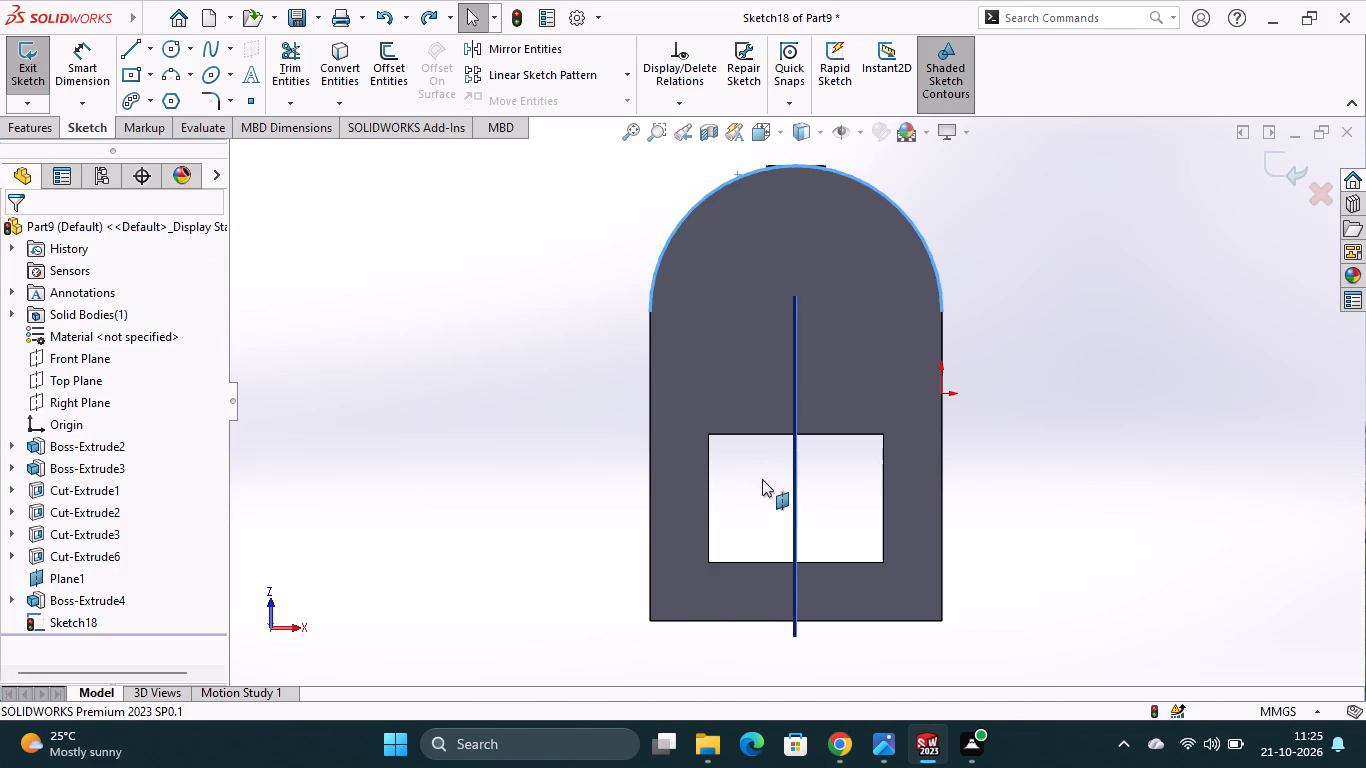
{"action": "key", "text": "ctrl+z"}
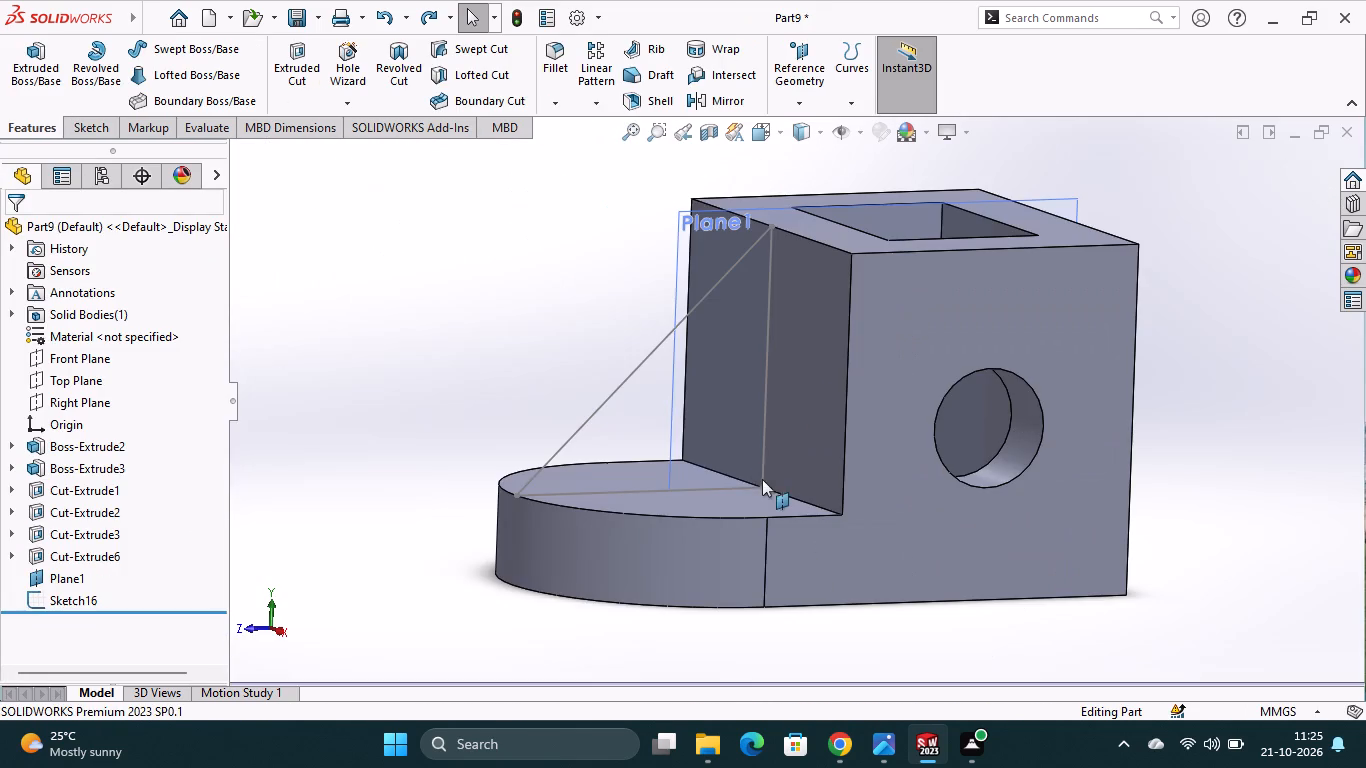
Undo the rib's triangular profile and its sketch, back to the part with only the mid-plane.
{"action": "left_click", "coordinate": [607, 643]}
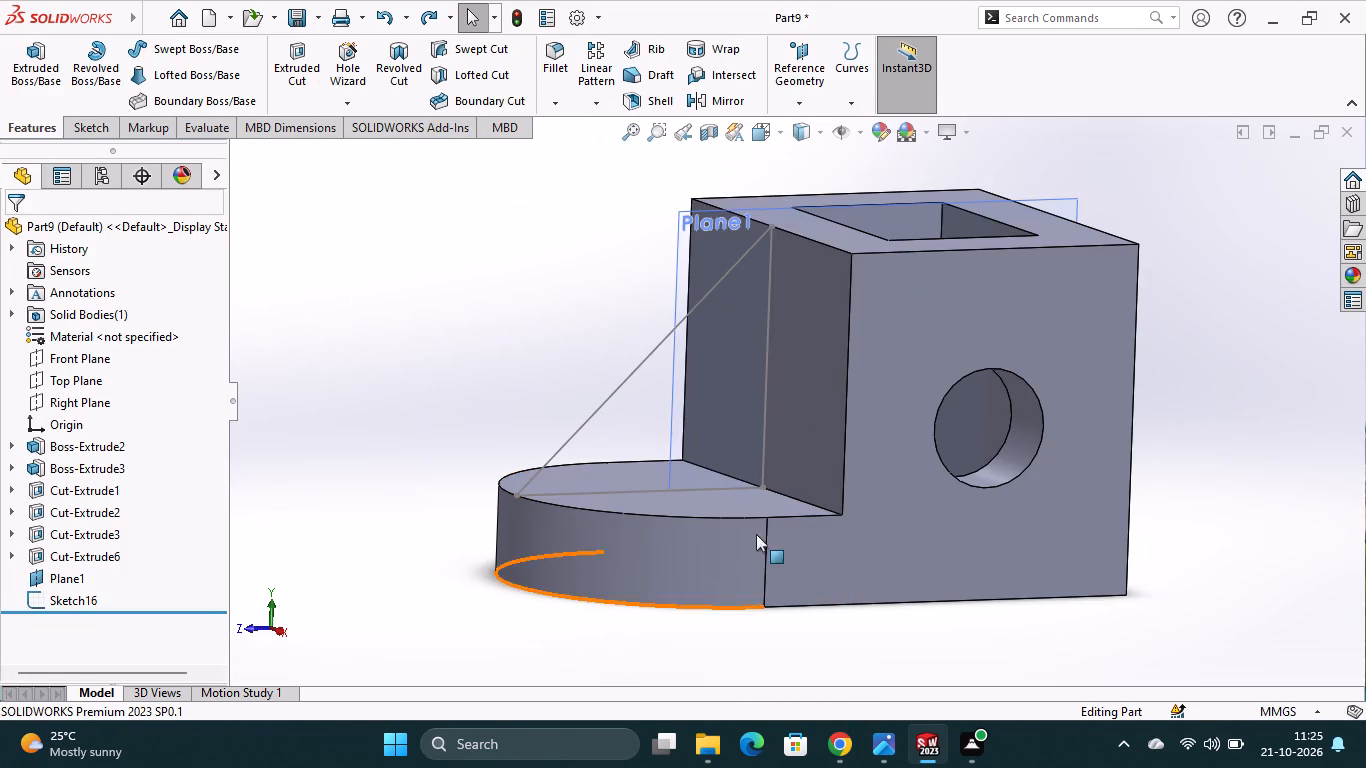
{"action": "key", "text": "ctrl+z"}
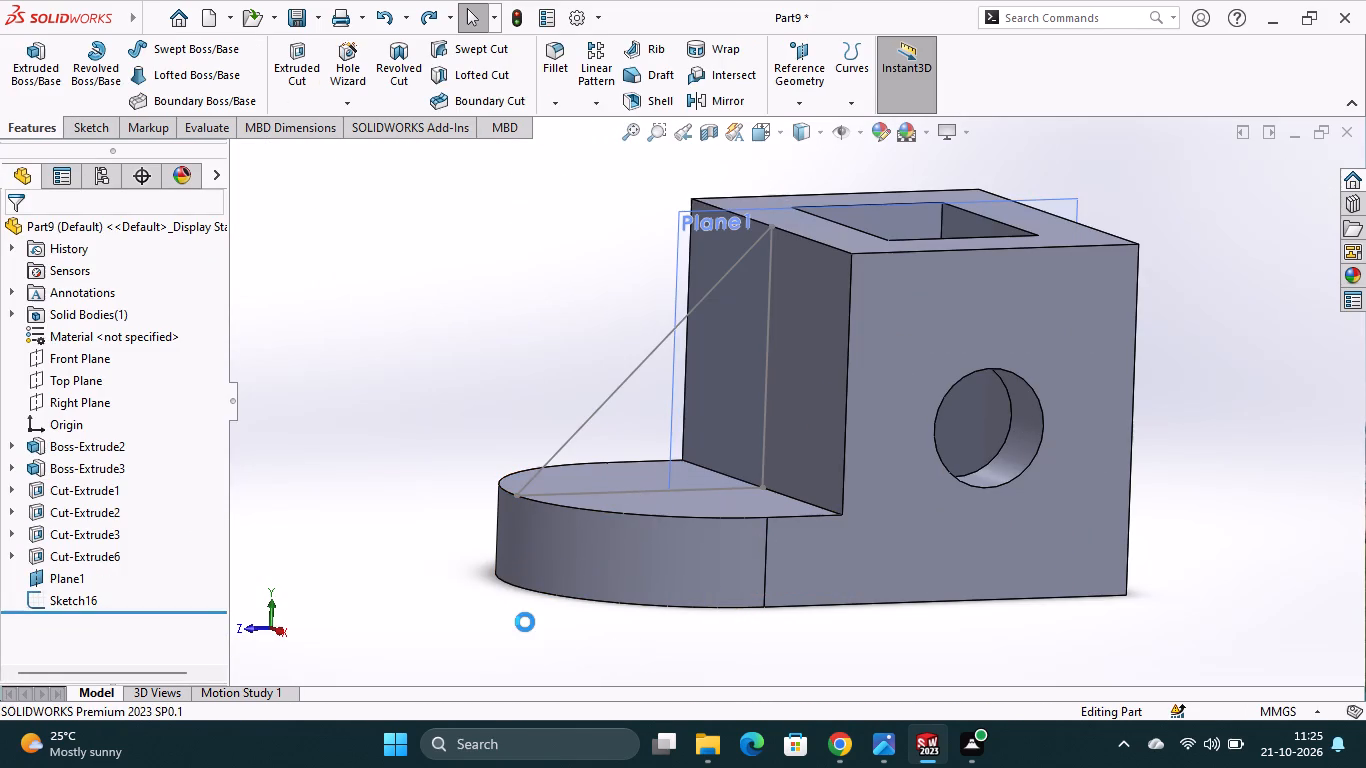
{"action": "middle_click_drag", "start_coordinate": [586, 642], "coordinate": [647, 658]}
{"action": "scroll", "coordinate": [647, 658], "scroll_direction": "up", "scroll_amount": 1}
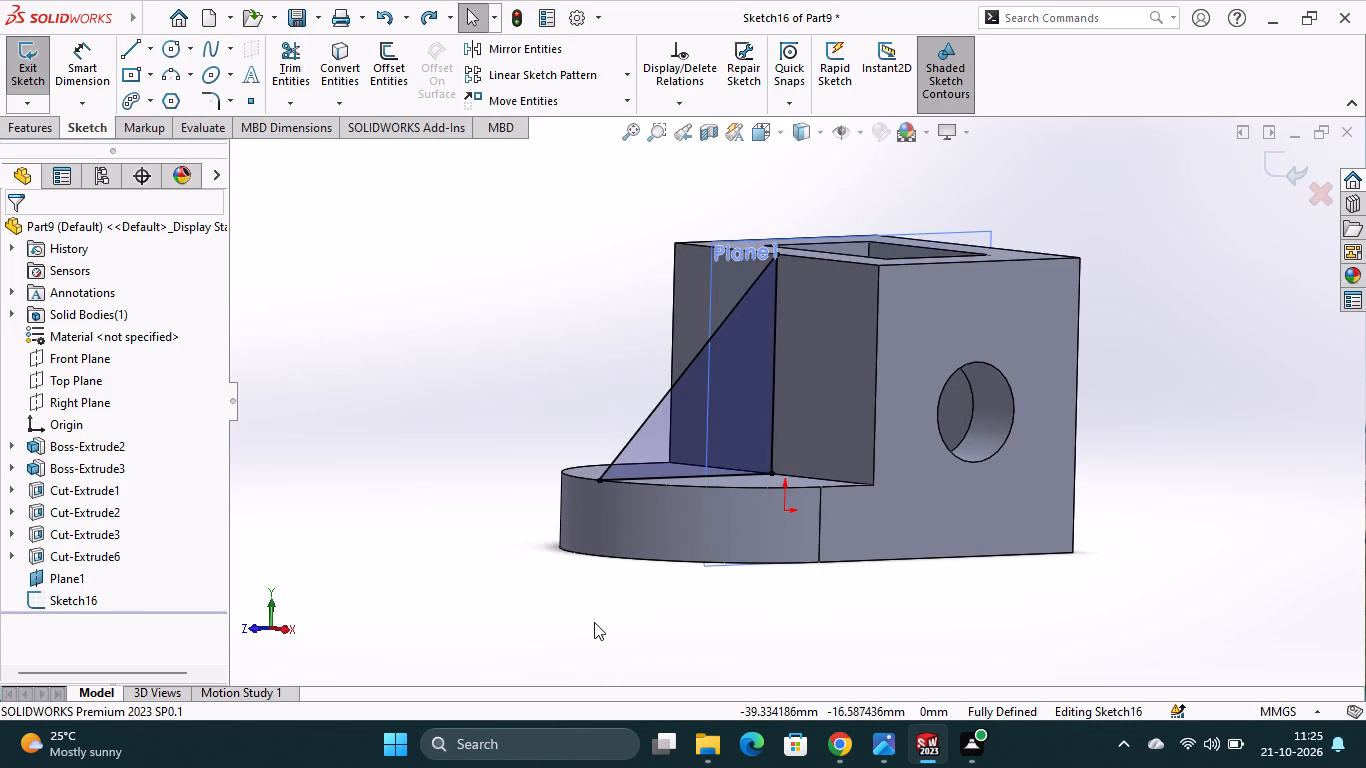
{"action": "key", "text": "ctrl+z"}
{"action": "key", "text": "ctrl+z"}
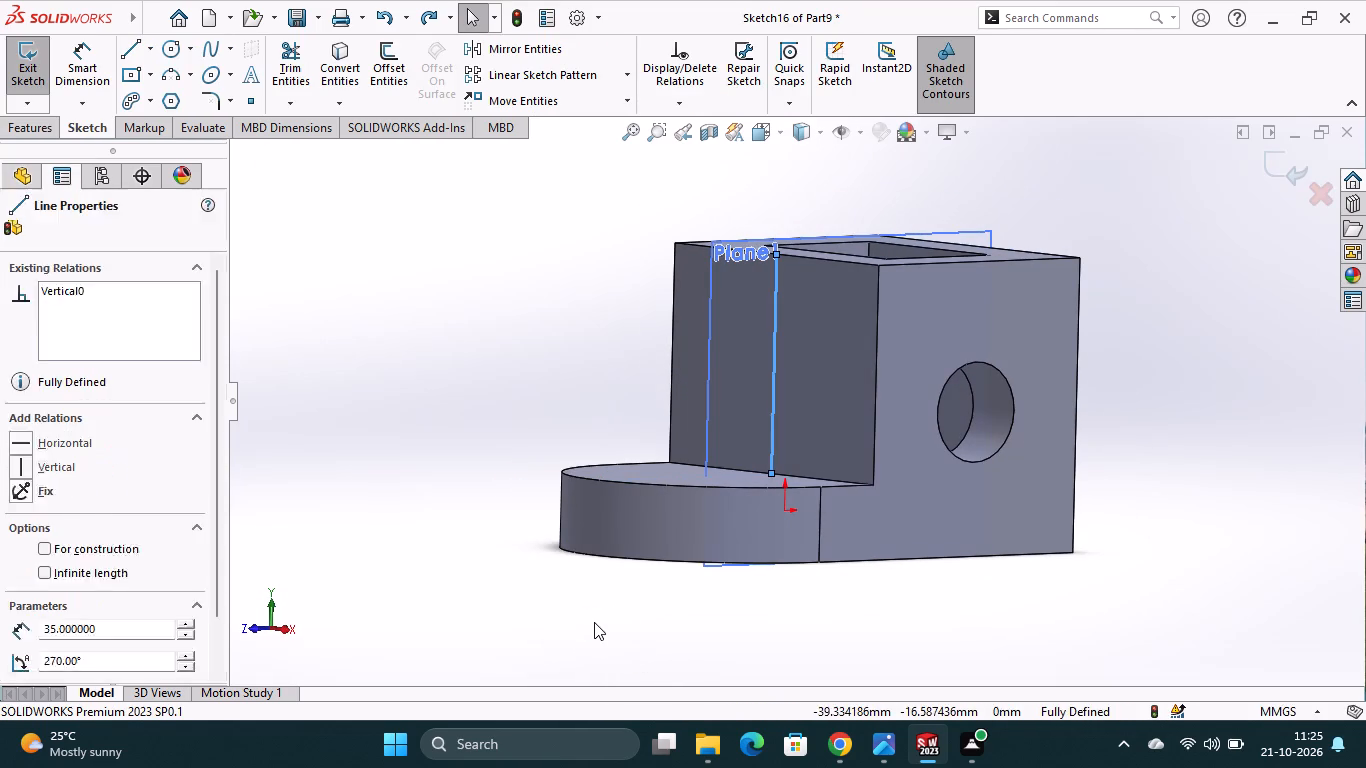
{"action": "key", "text": "ctrl+z"}
{"action": "key", "text": "ctrl+z"}
{"action": "key", "text": "ctrl+z"}
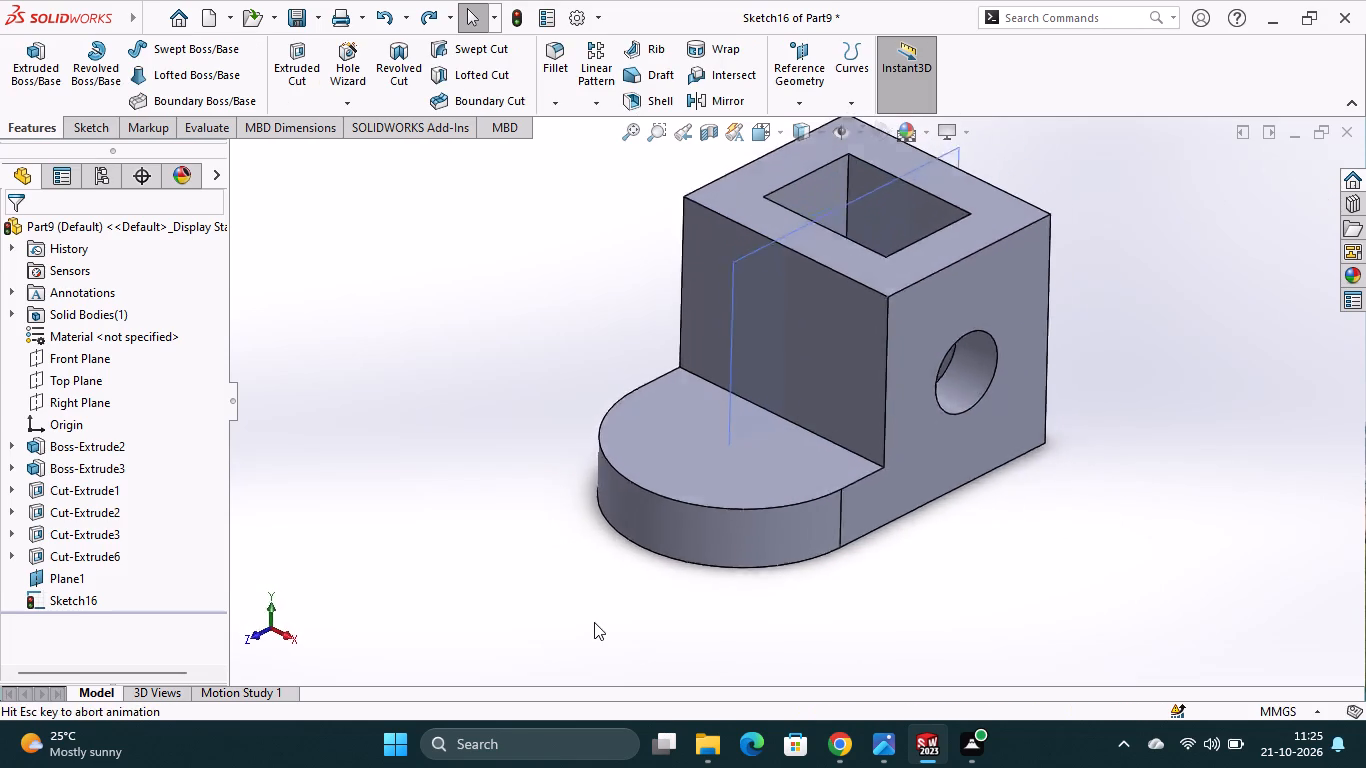
{"action": "key", "text": "ctrl+z"}
{"action": "key", "text": "ctrl+z"}
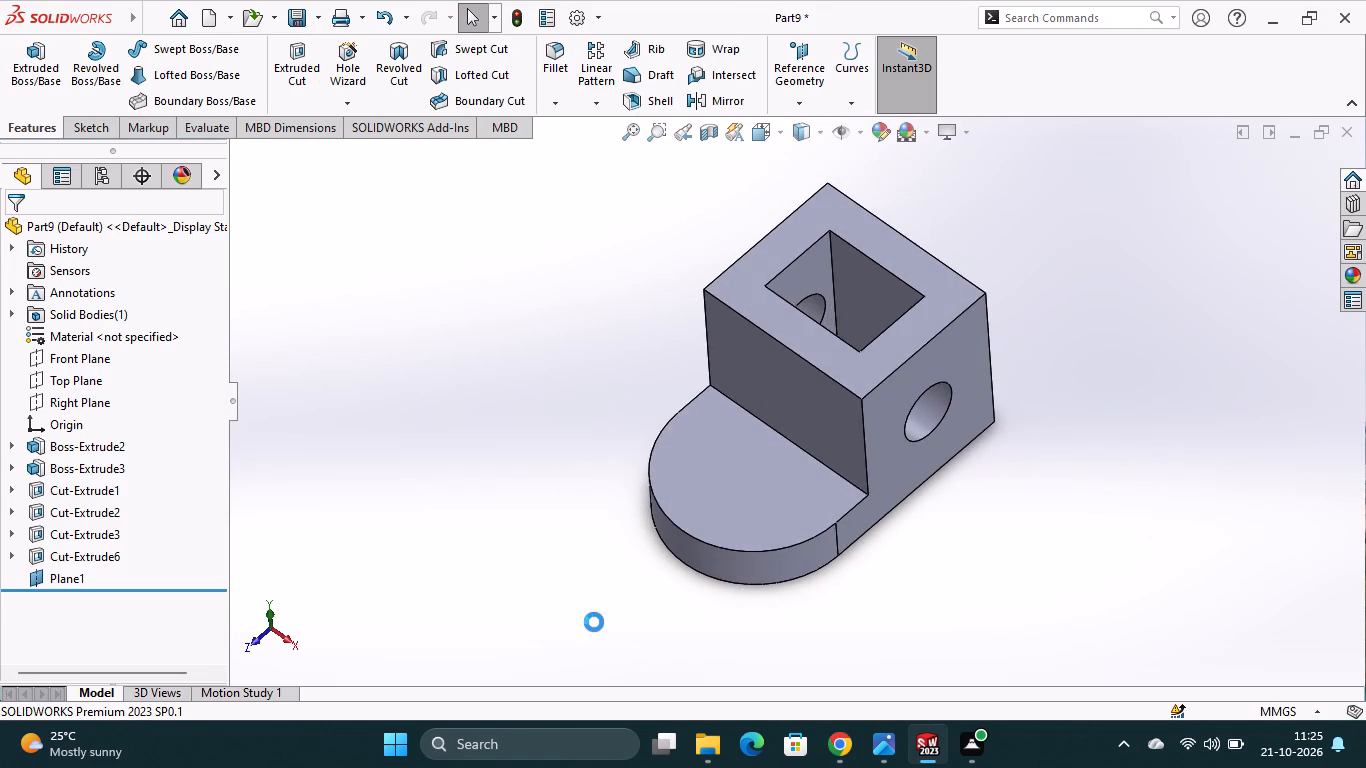
Undo the mid-plane and the rounded-front cut together with its 25 mm arc sketch, back to the square-ended base.
{"action": "key", "text": "ctrl+z"}
{"action": "key", "text": "ctrl+z"}
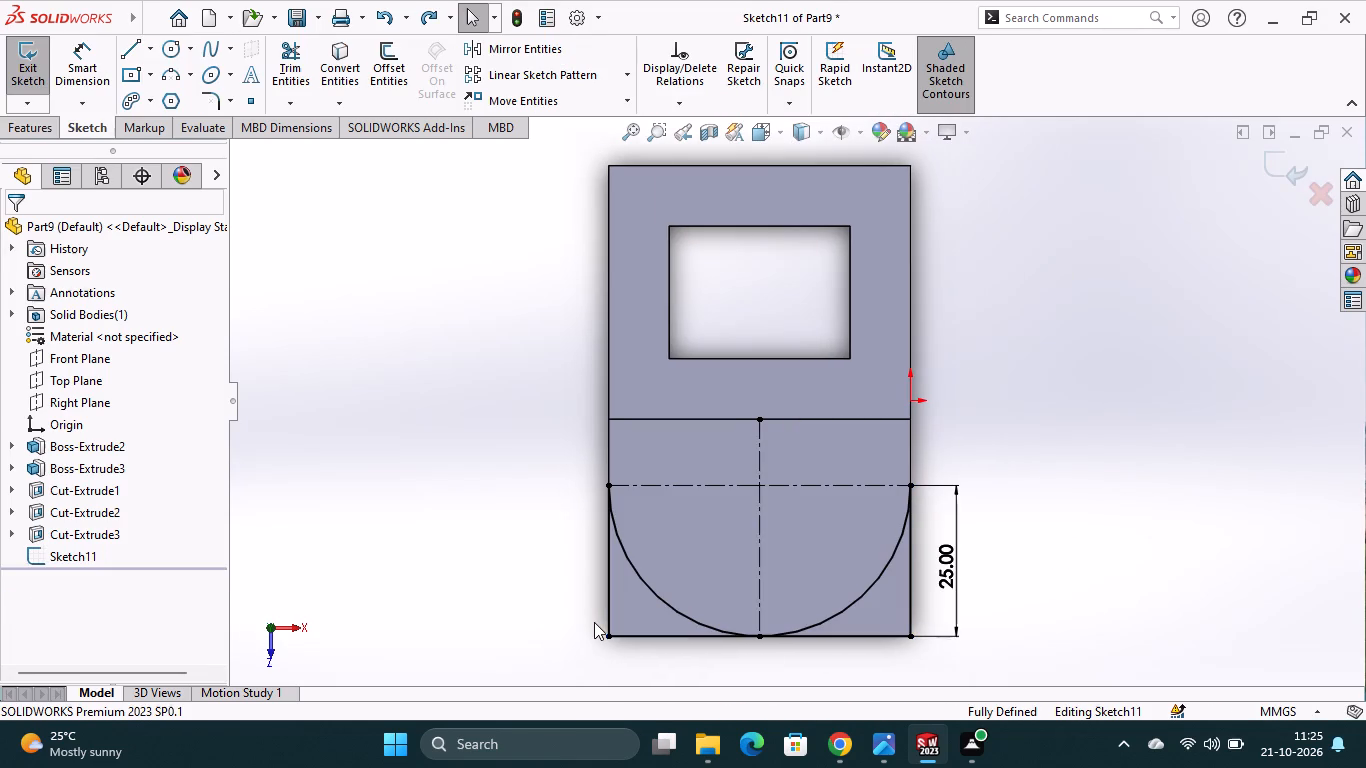
{"action": "key", "text": "ctrl+z"}
{"action": "key", "text": "ctrl+z"}
{"action": "key", "text": "ctrl+z"}
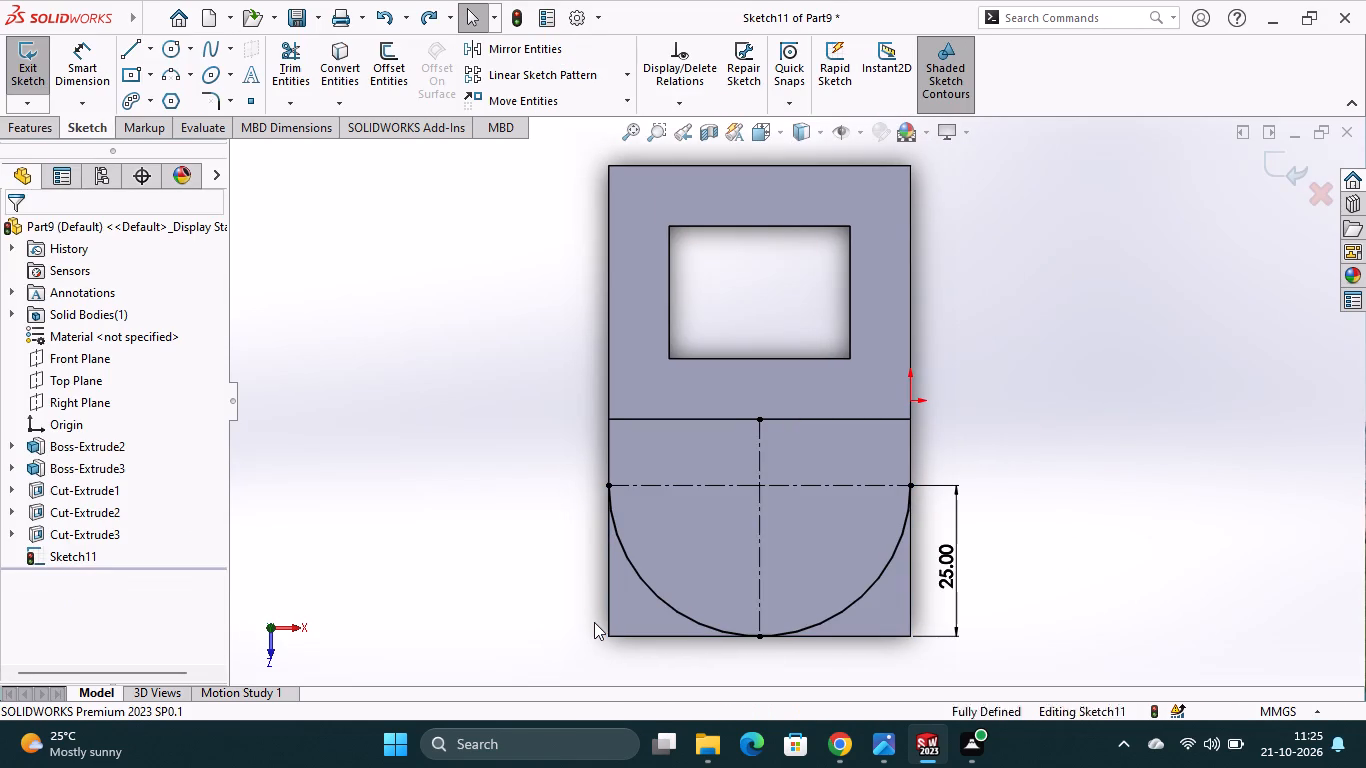
{"action": "key", "text": "ctrl+z"}
{"action": "key", "text": "ctrl+z"}
{"action": "key", "text": "ctrl+z"}
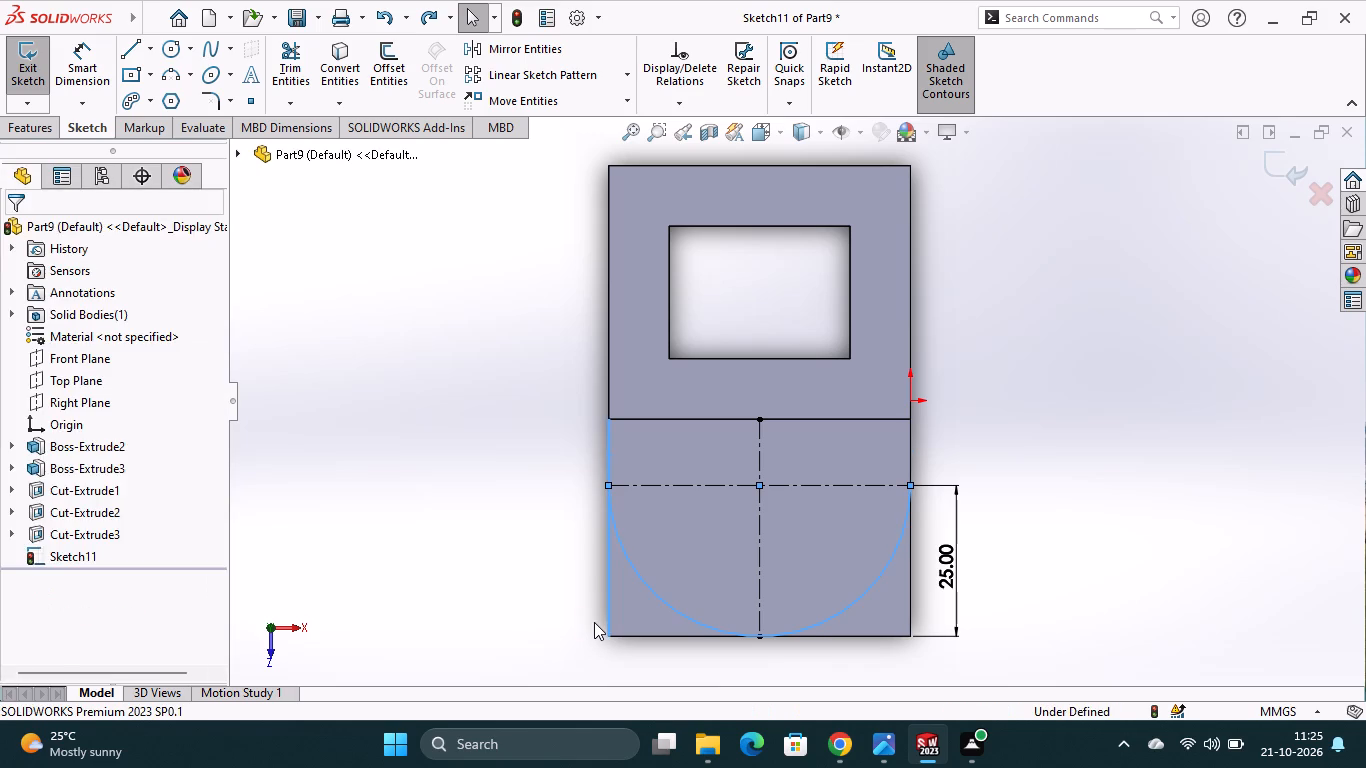
{"action": "key", "text": "ctrl+z"}
{"action": "key", "text": "ctrl+z"}
{"action": "key", "text": "ctrl+z"}
{"action": "key", "text": "ctrl+z"}
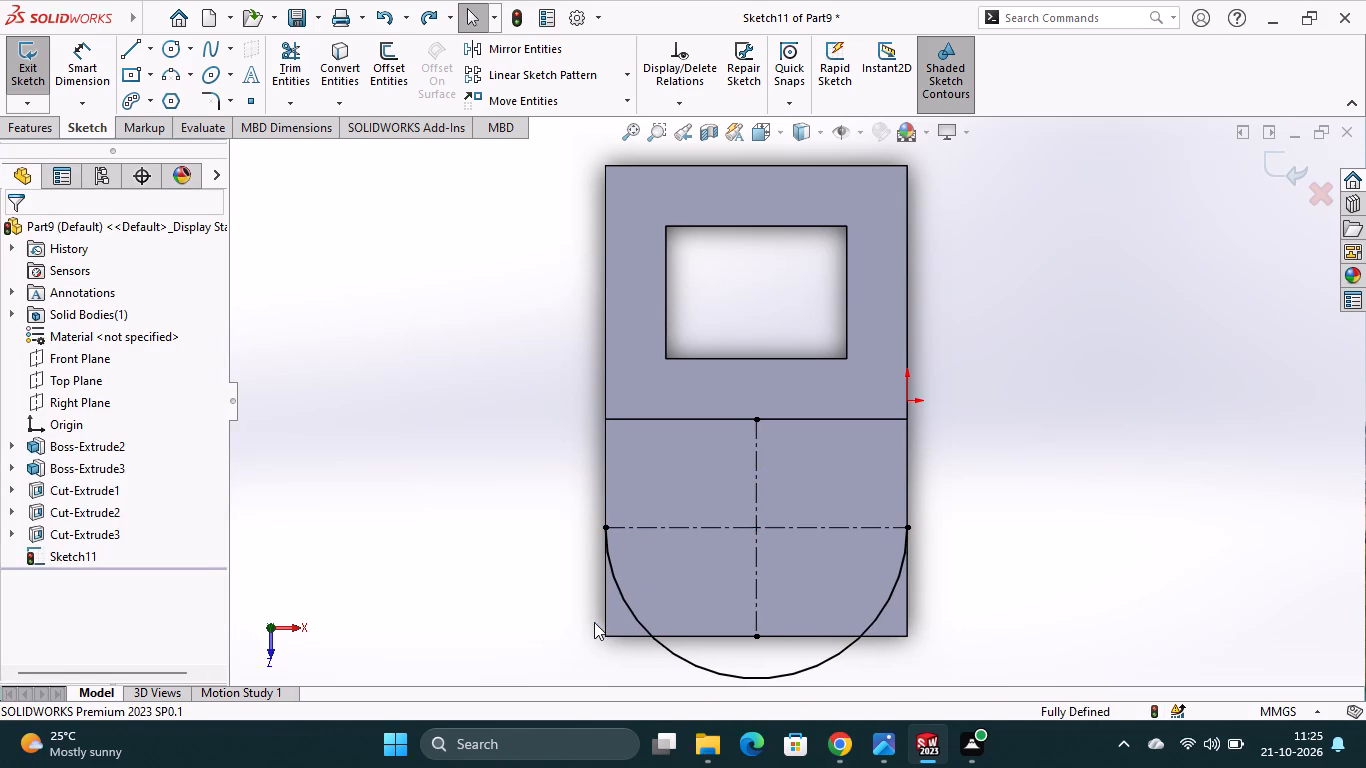
{"action": "key", "text": "ctrl+z"}
{"action": "key", "text": "ctrl+z"}
{"action": "key", "text": "ctrl+z"}
{"action": "key", "text": "ctrl+z"}
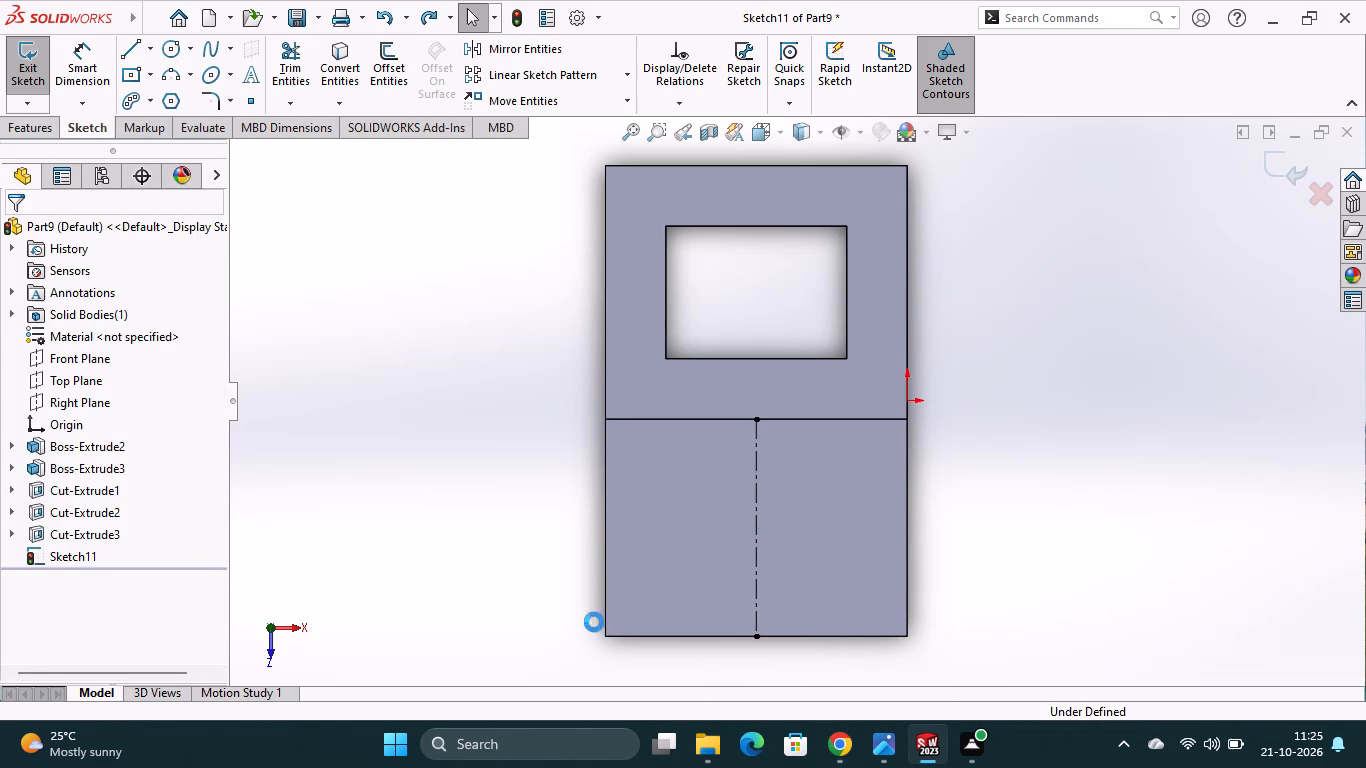
{"action": "key", "text": "ctrl+z"}
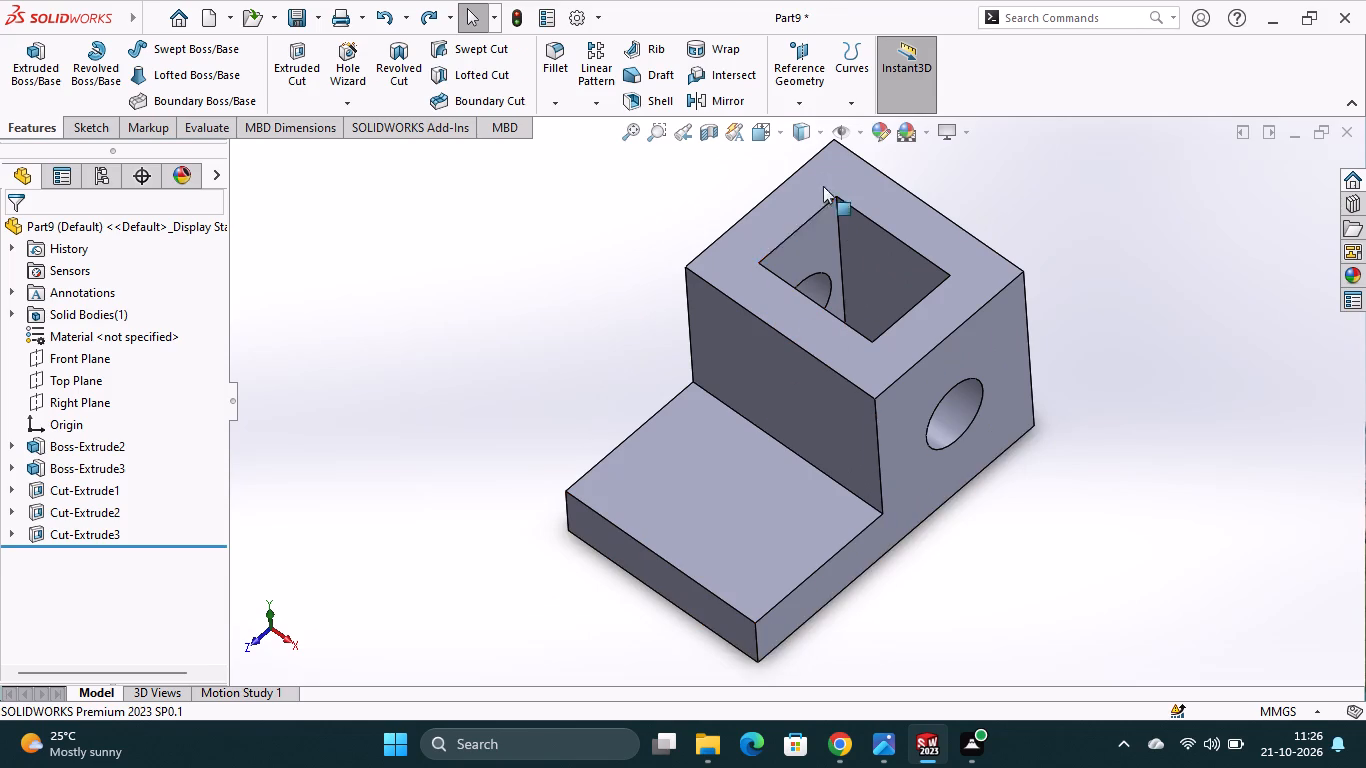
Create a reference plane midway between the part's two opposite outer side faces, the ones pierced by the holes.
{"action": "left_click", "coordinate": [884, 467]}
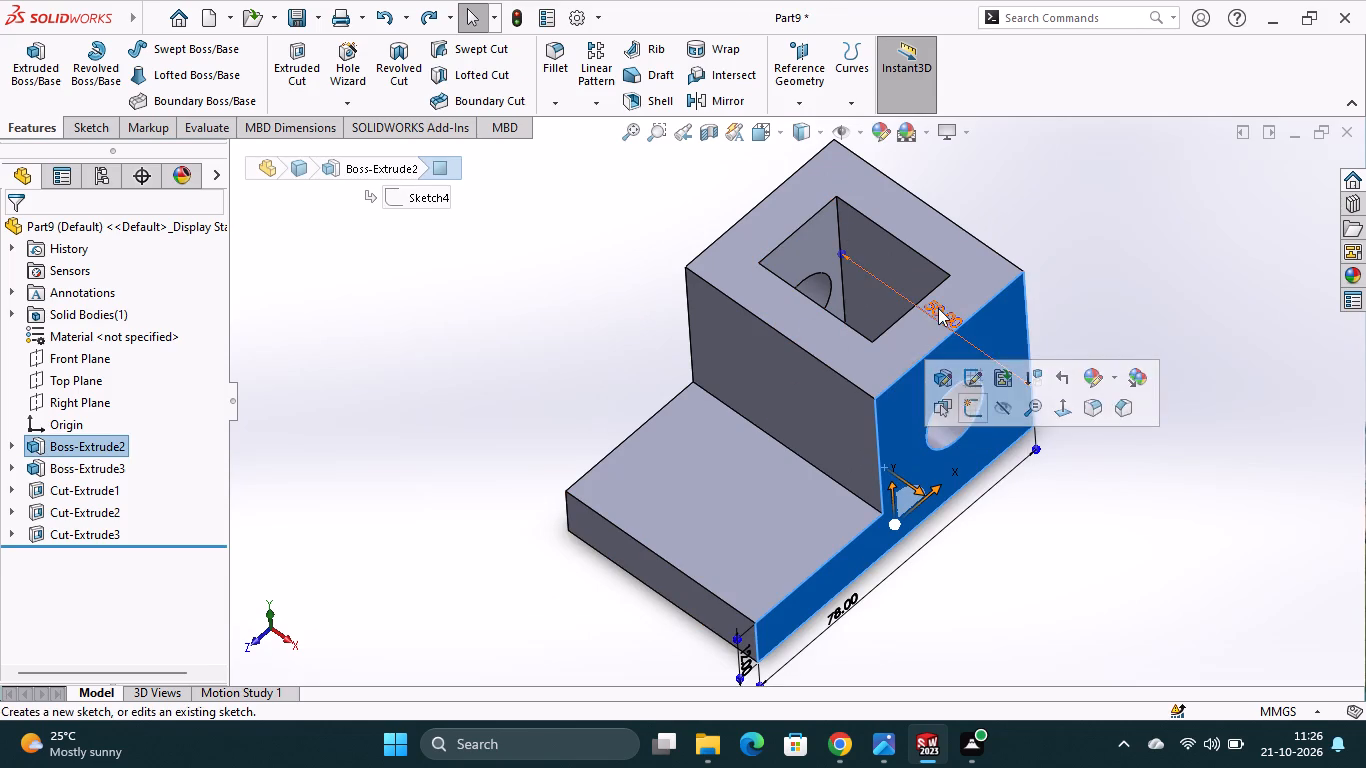
{"action": "left_click", "coordinate": [801, 105]}
{"action": "left_click", "coordinate": [817, 118]}
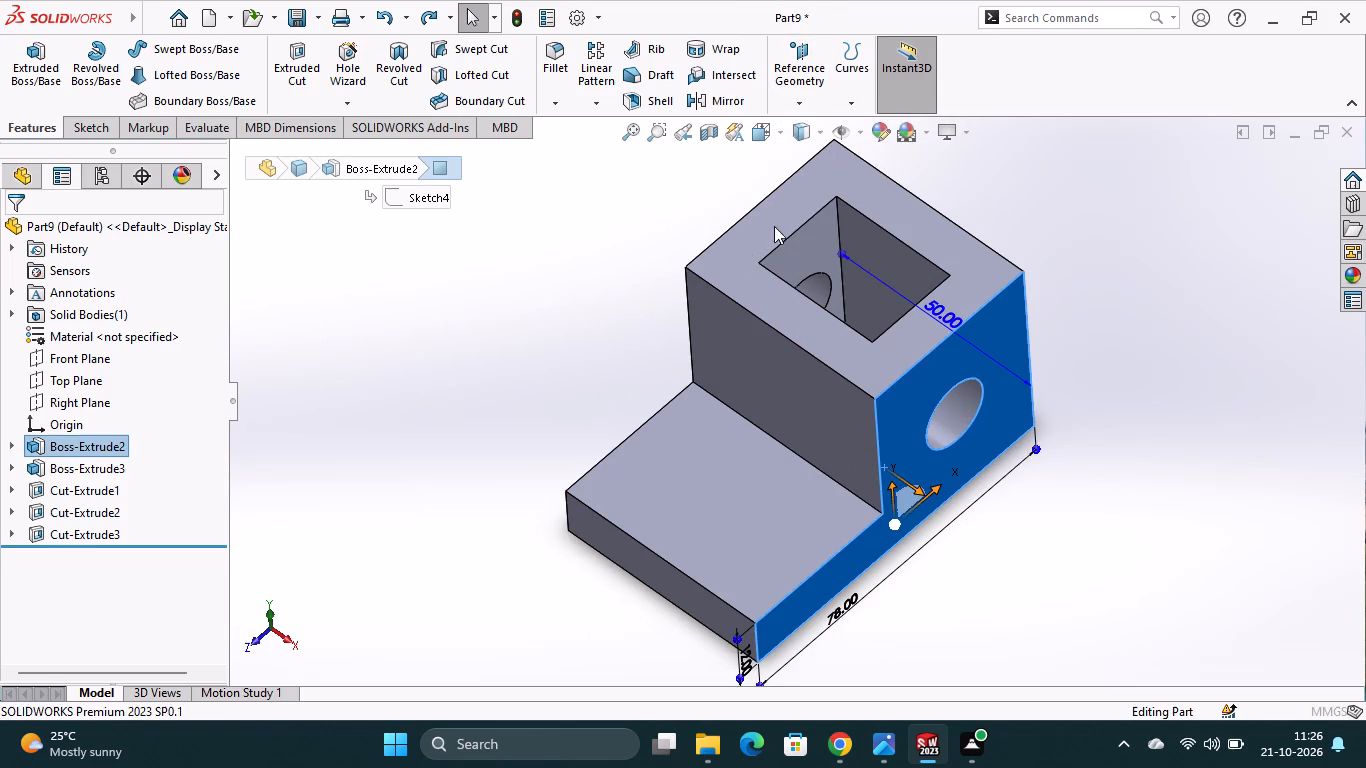
{"action": "middle_click_drag", "start_coordinate": [639, 631], "coordinate": [661, 642]}
{"action": "scroll", "coordinate": [642, 632], "scroll_direction": "down", "scroll_amount": 1}
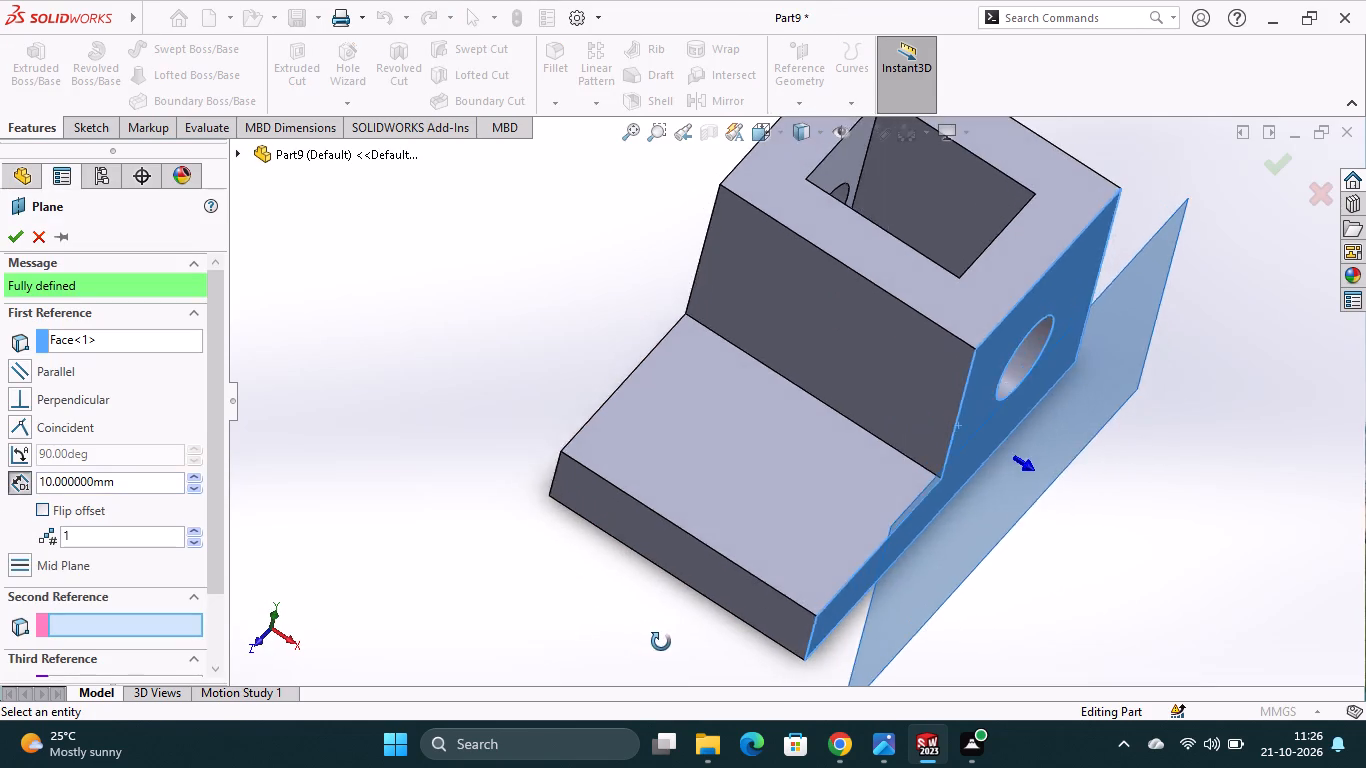
{"action": "middle_click_drag", "start_coordinate": [661, 642], "coordinate": [709, 676]}
{"action": "left_click", "coordinate": [608, 434]}
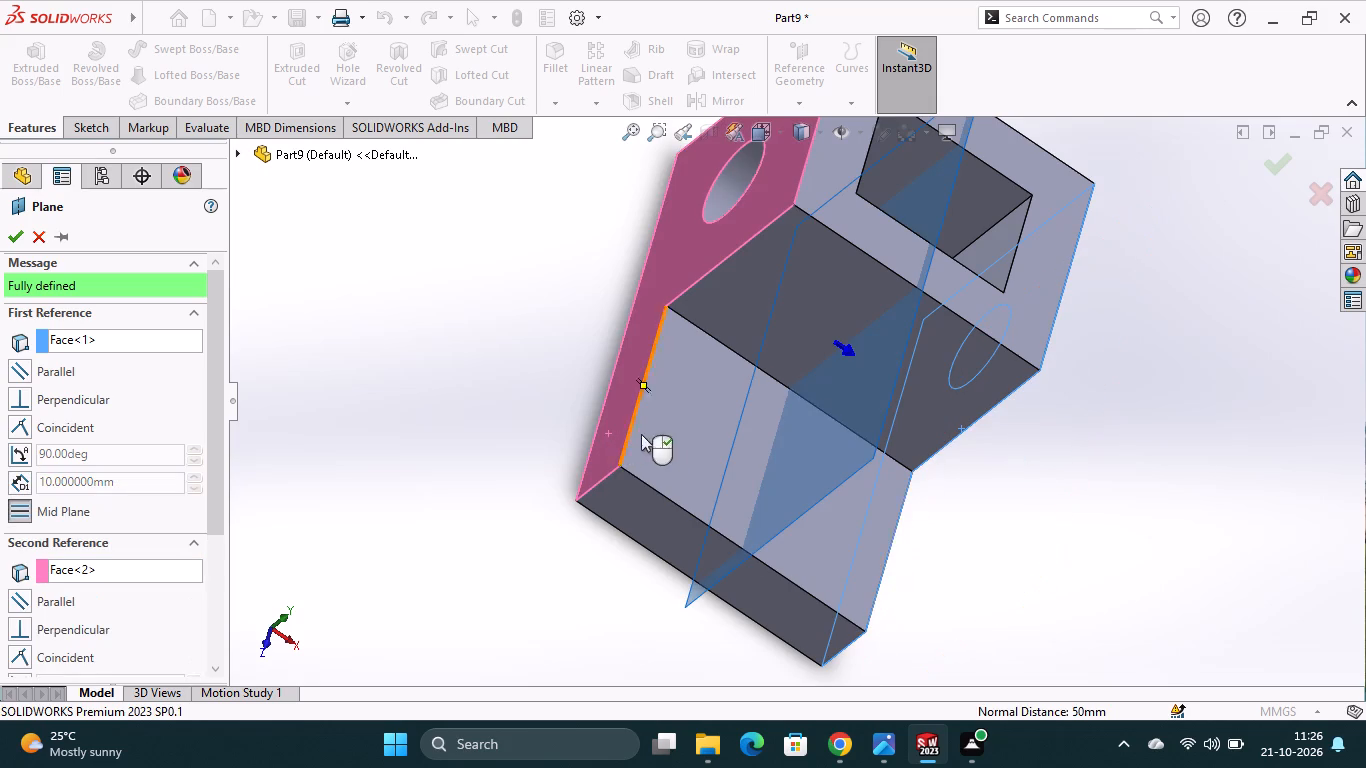
{"action": "left_click", "coordinate": [17, 236]}
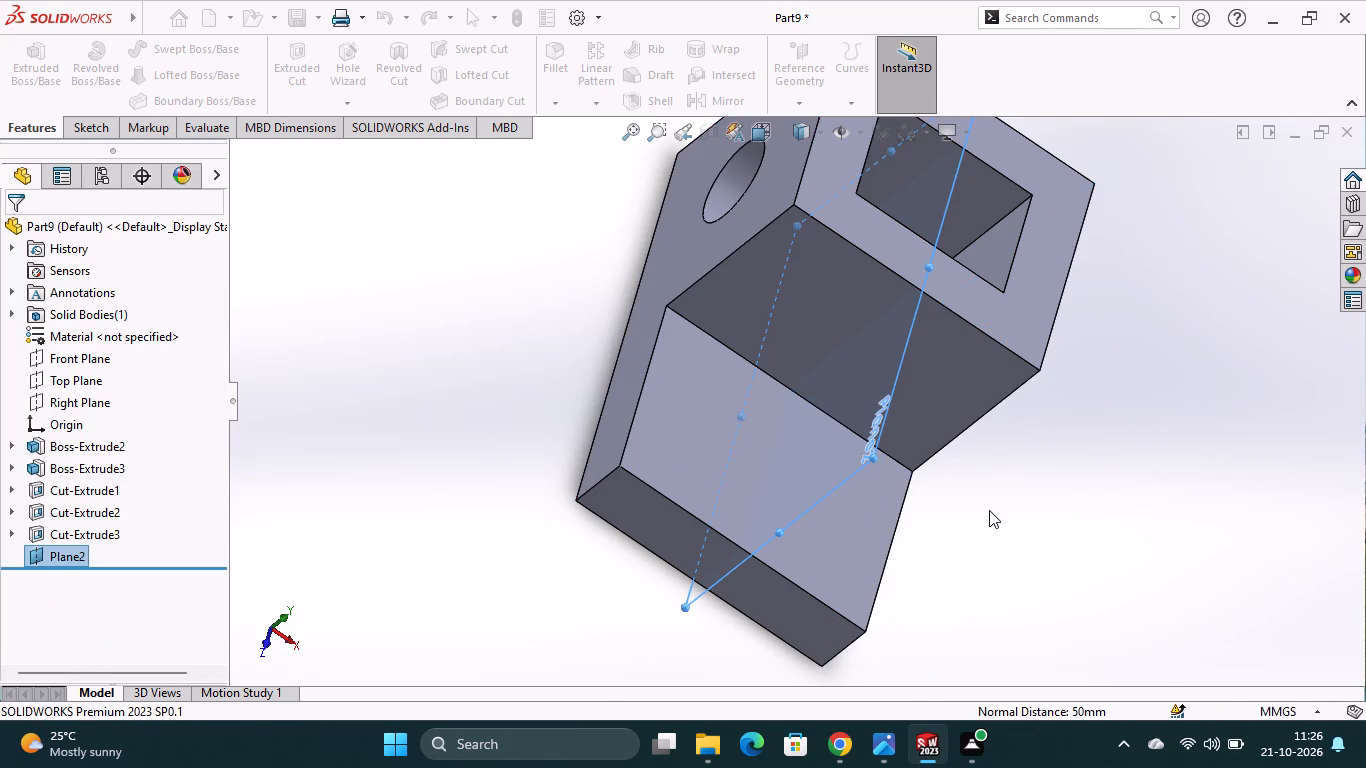
Sketch a diagonal line on the mid-plane from the base's top front corner to the upright's top front corner.
{"action": "middle_click_drag", "start_coordinate": [989, 508], "coordinate": [910, 349]}
{"action": "right_click", "coordinate": [681, 289]}
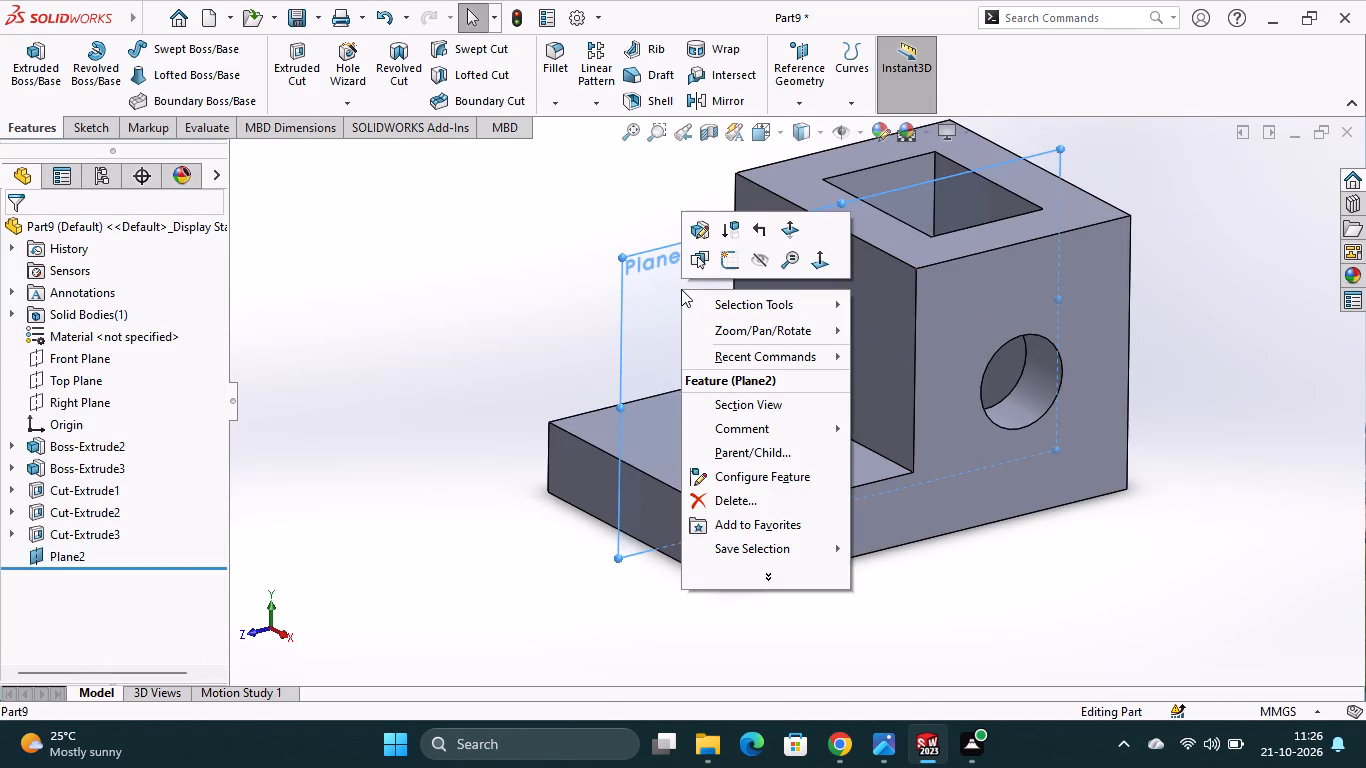
{"action": "left_click", "coordinate": [727, 270]}
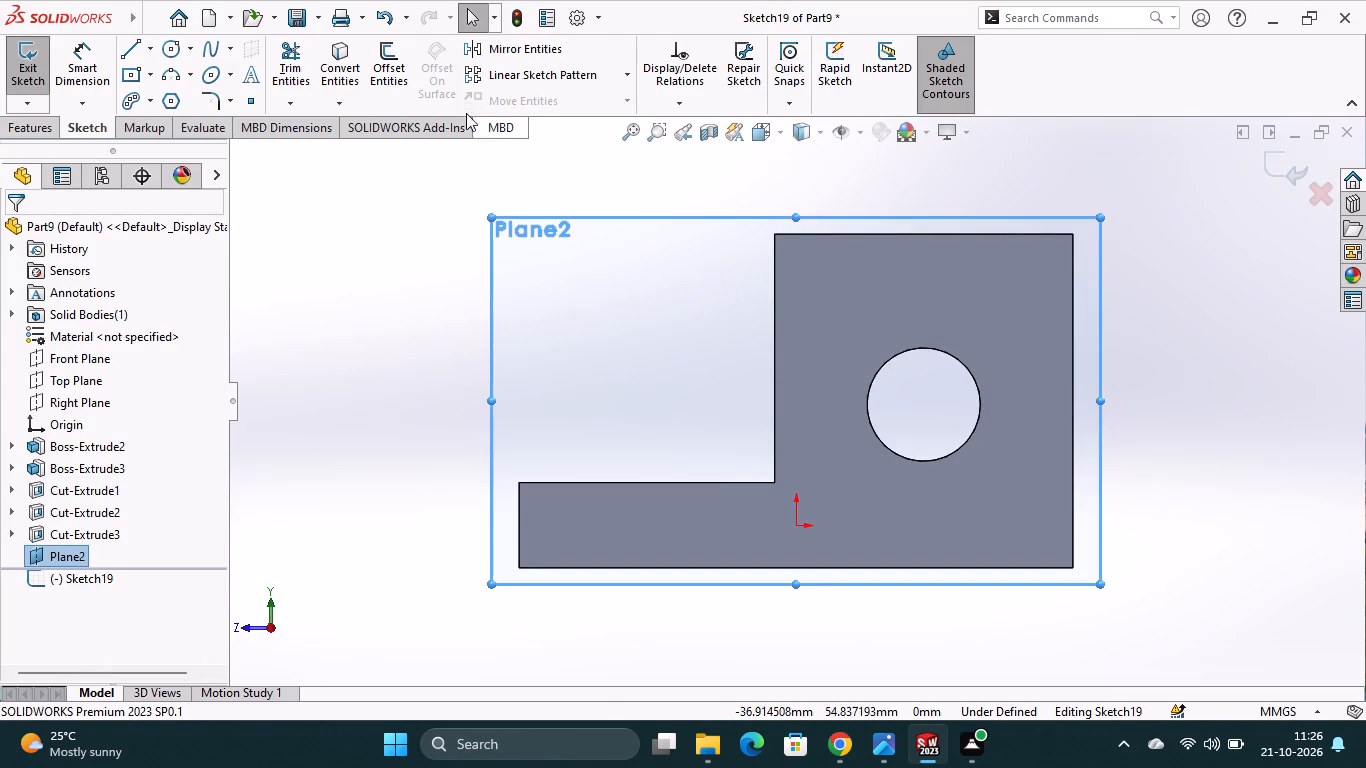
{"action": "left_click", "coordinate": [136, 49]}
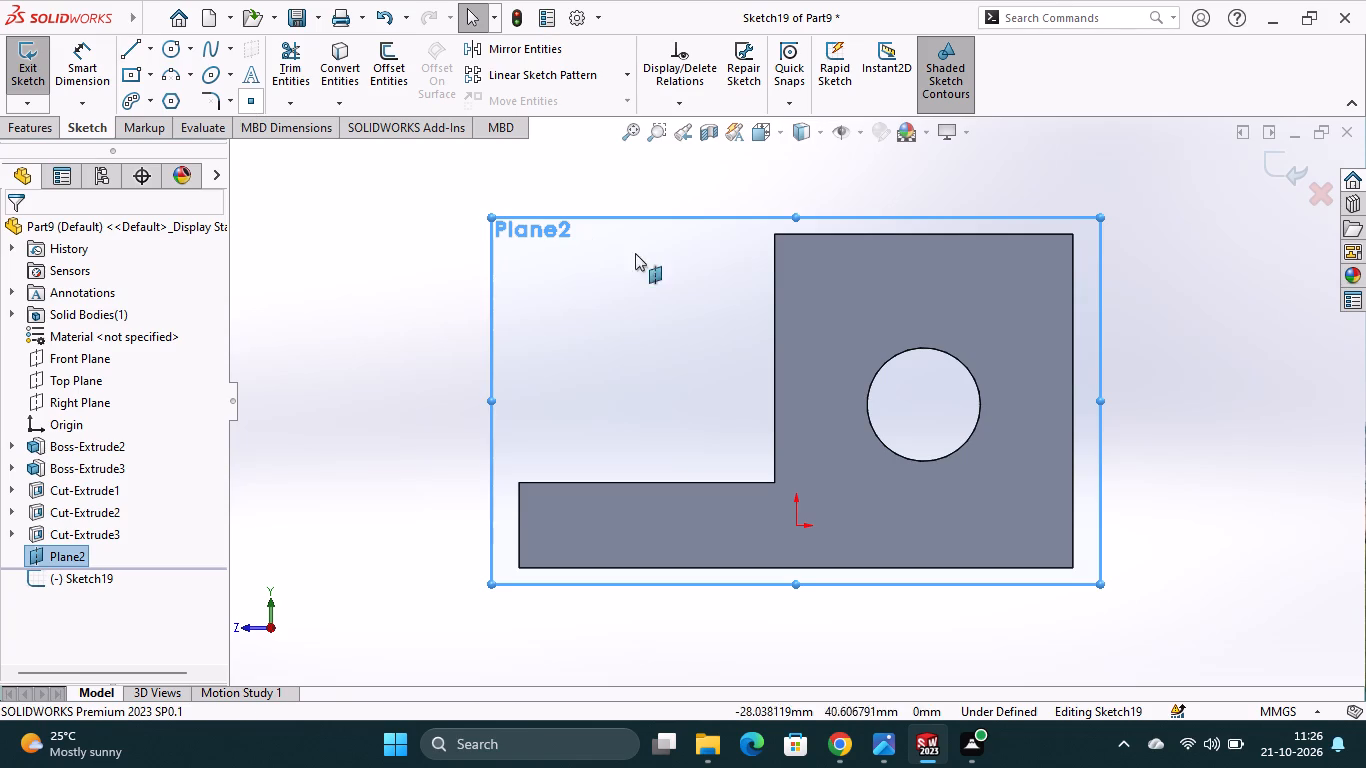
{"action": "left_click", "coordinate": [775, 231]}
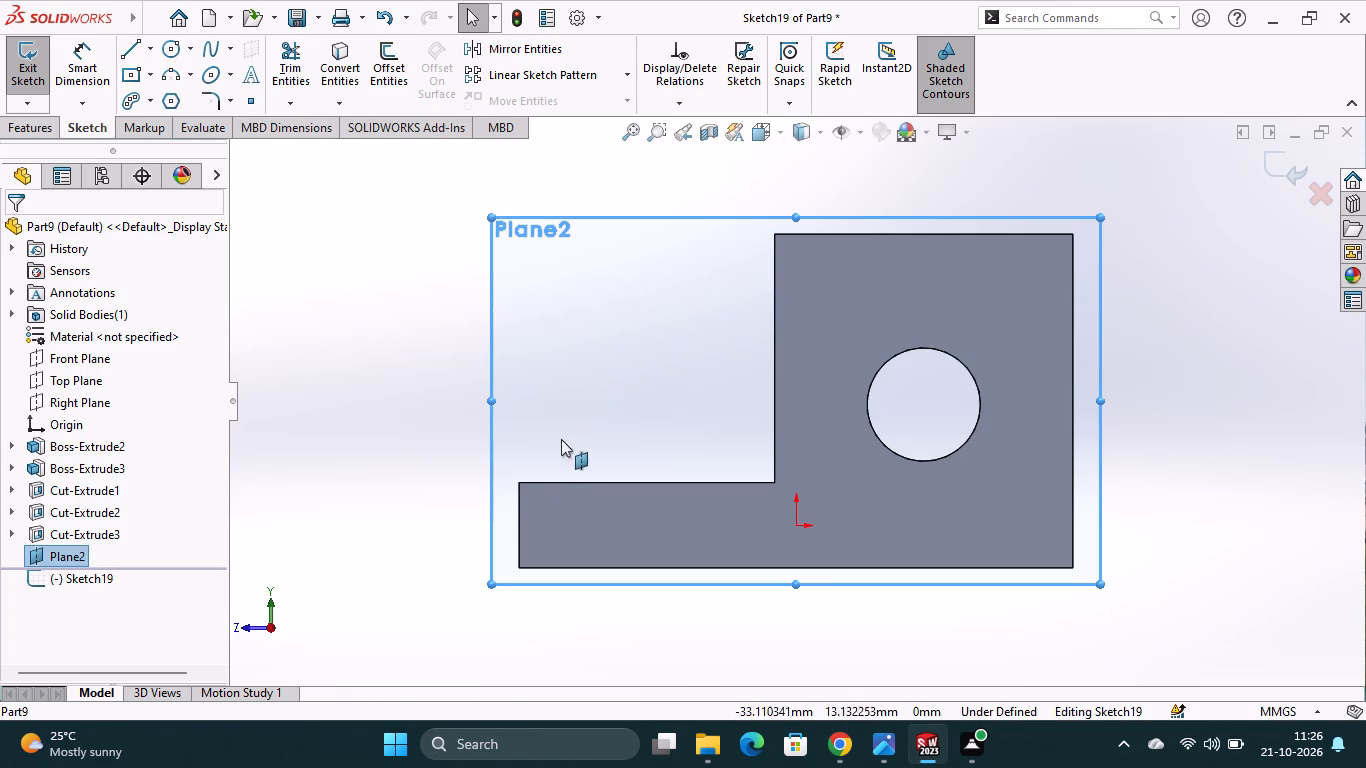
{"action": "left_click", "coordinate": [518, 481]}
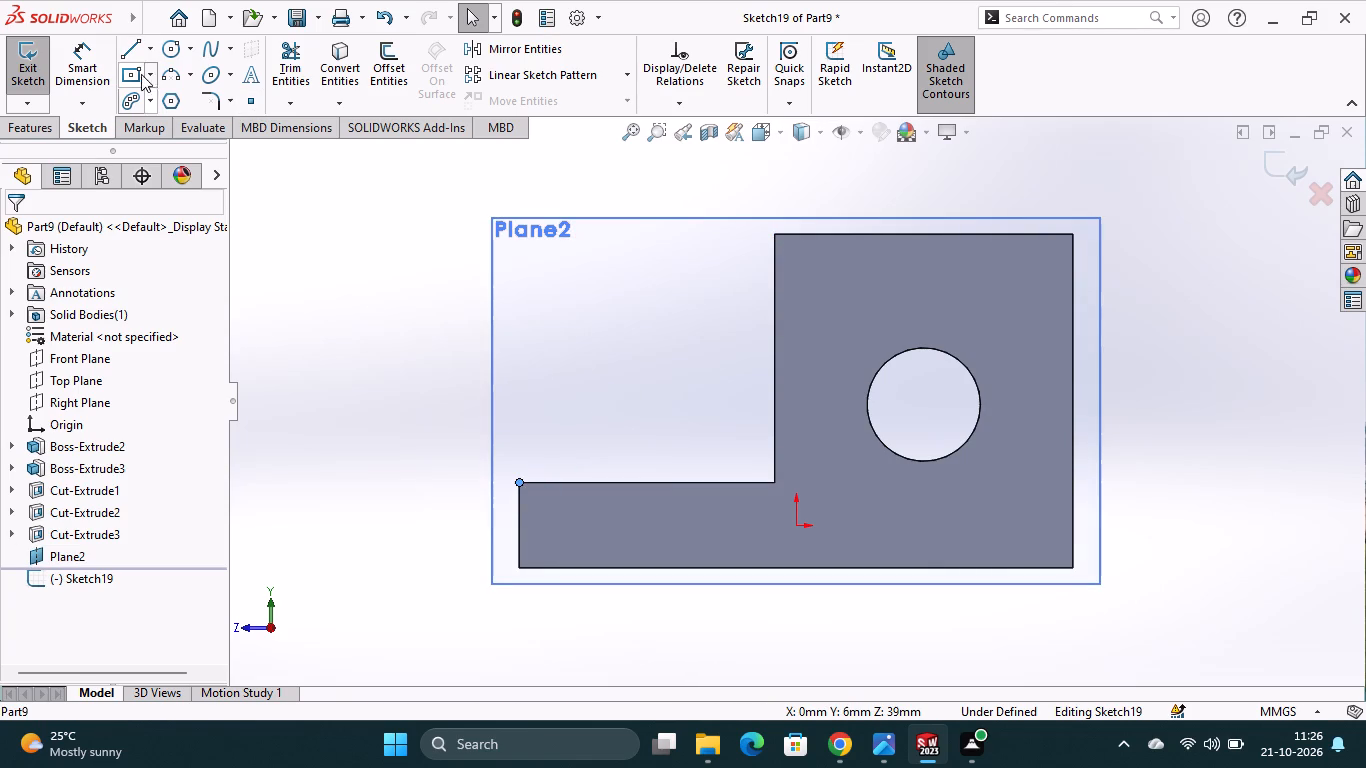
{"action": "left_click", "coordinate": [134, 52]}
{"action": "left_click", "coordinate": [517, 482]}
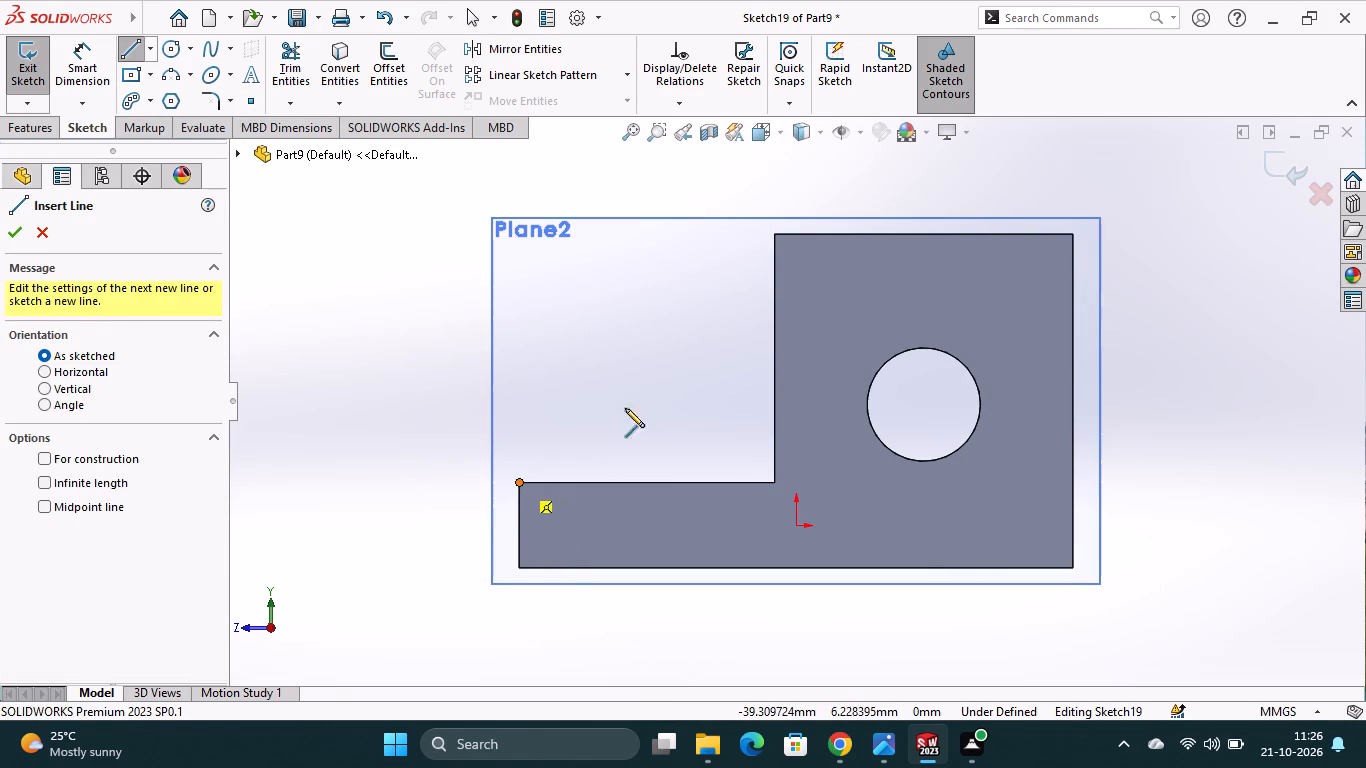
{"action": "left_click", "coordinate": [777, 232]}
{"action": "key", "text": "Escape"}
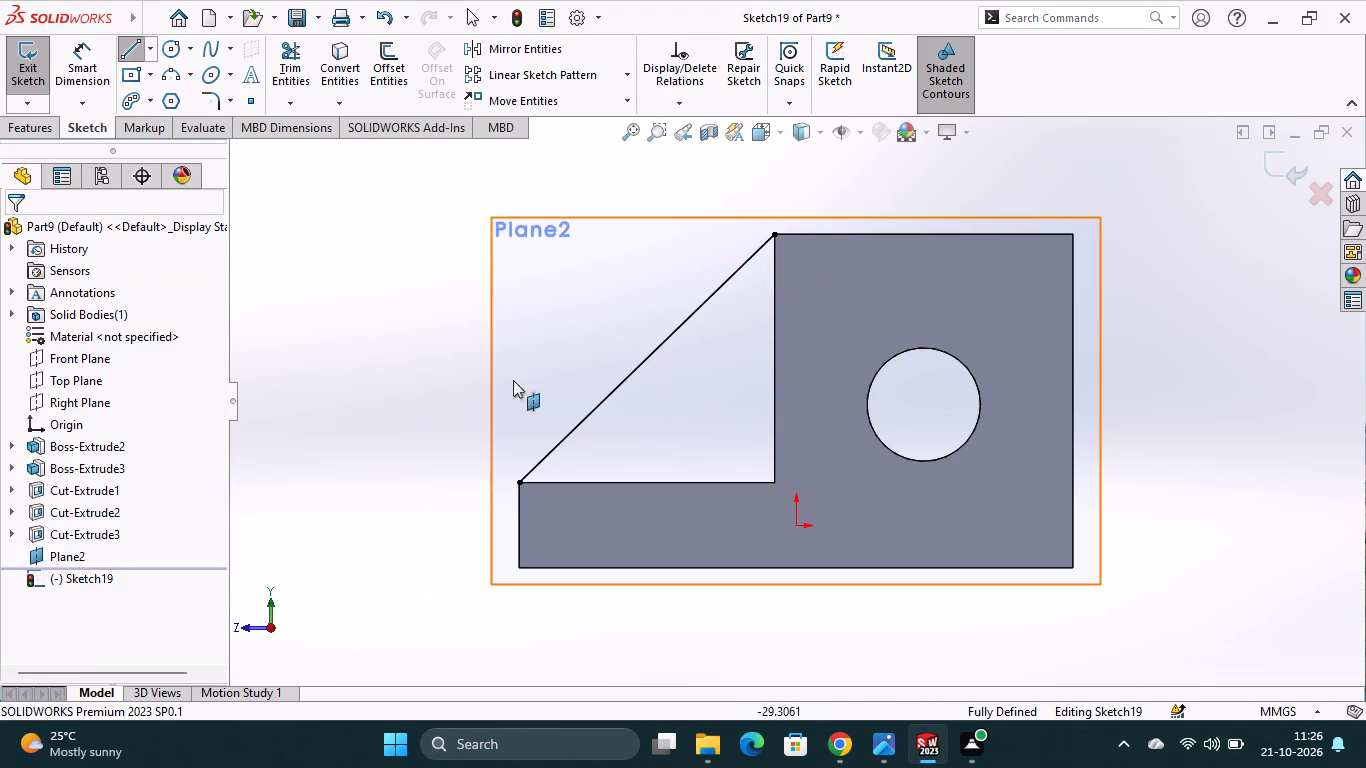
Create a 14 mm thick rib from the diagonal line, thickened on both sides and filling toward the base and upright.
{"action": "left_click", "coordinate": [35, 133]}
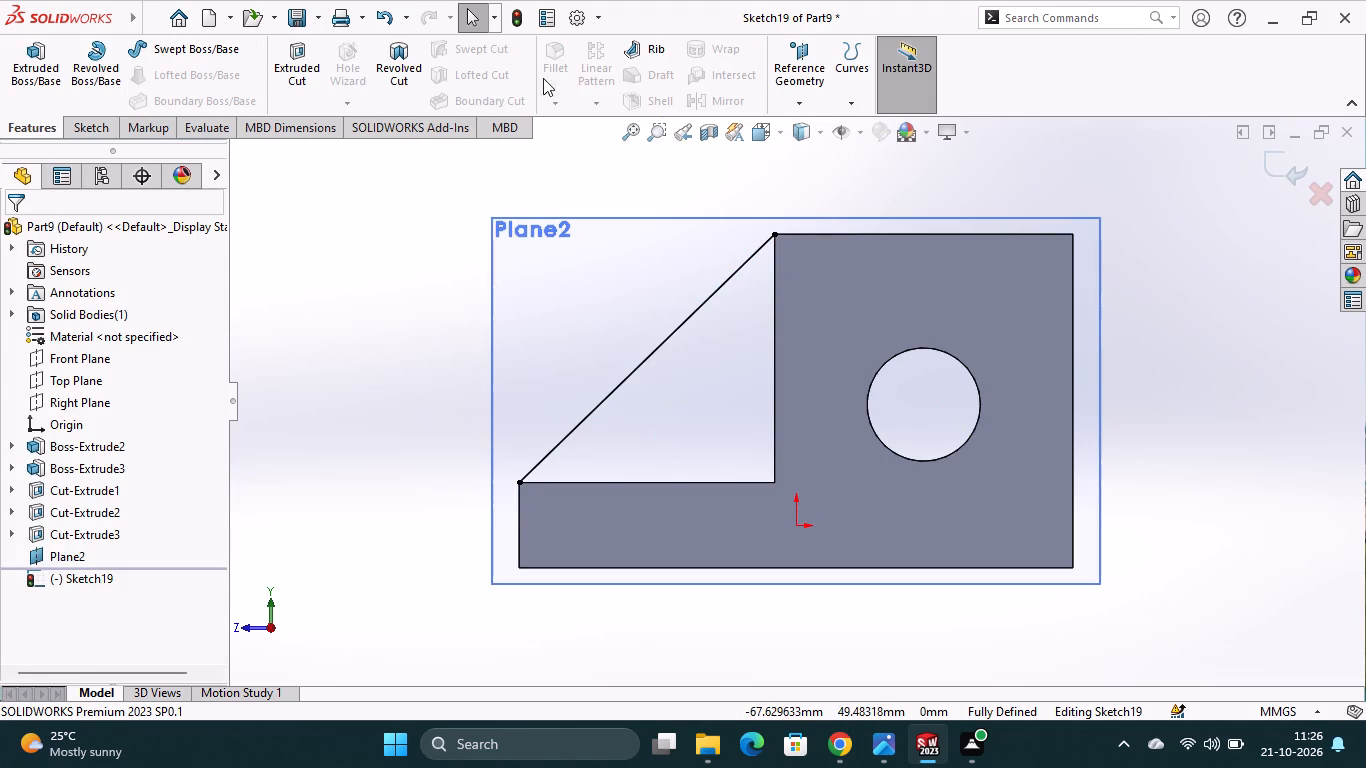
{"action": "left_click", "coordinate": [651, 53]}
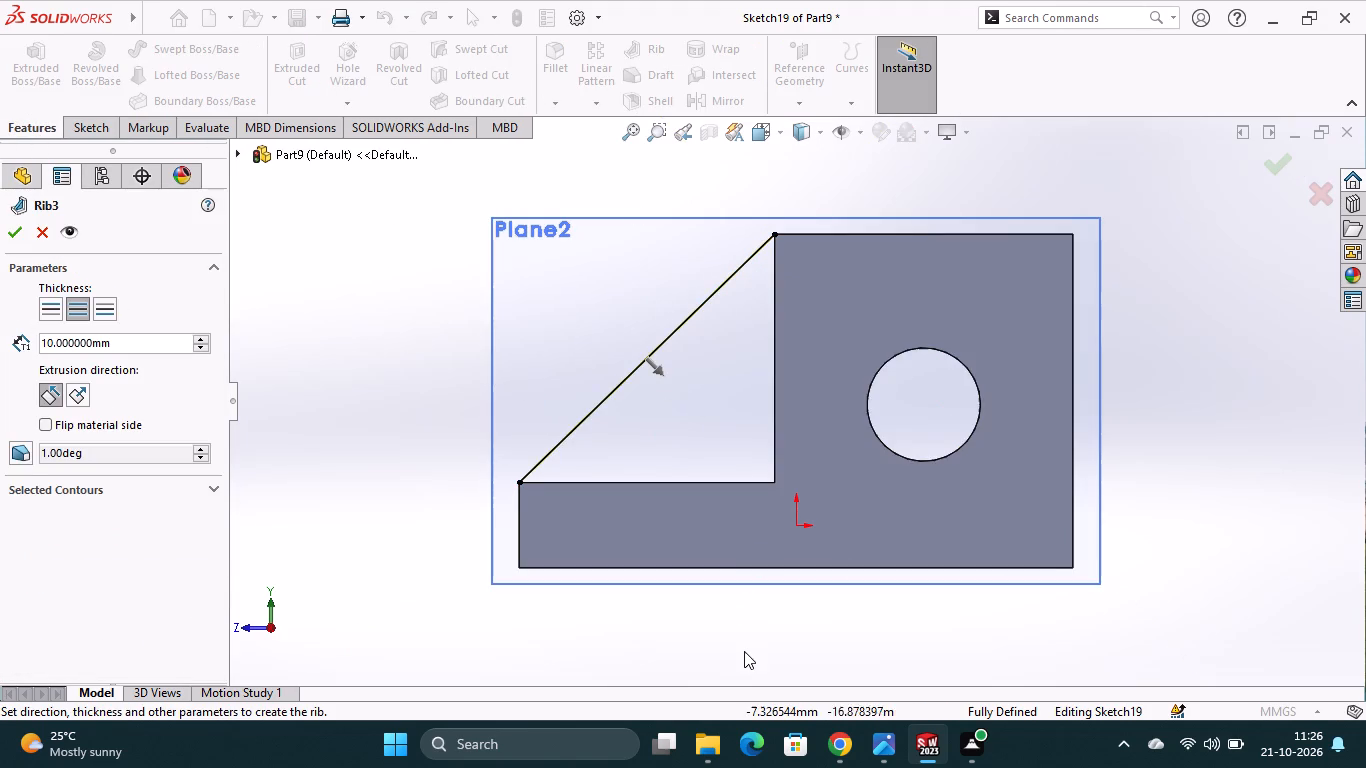
{"action": "middle_click_drag", "start_coordinate": [744, 652], "coordinate": [794, 647]}
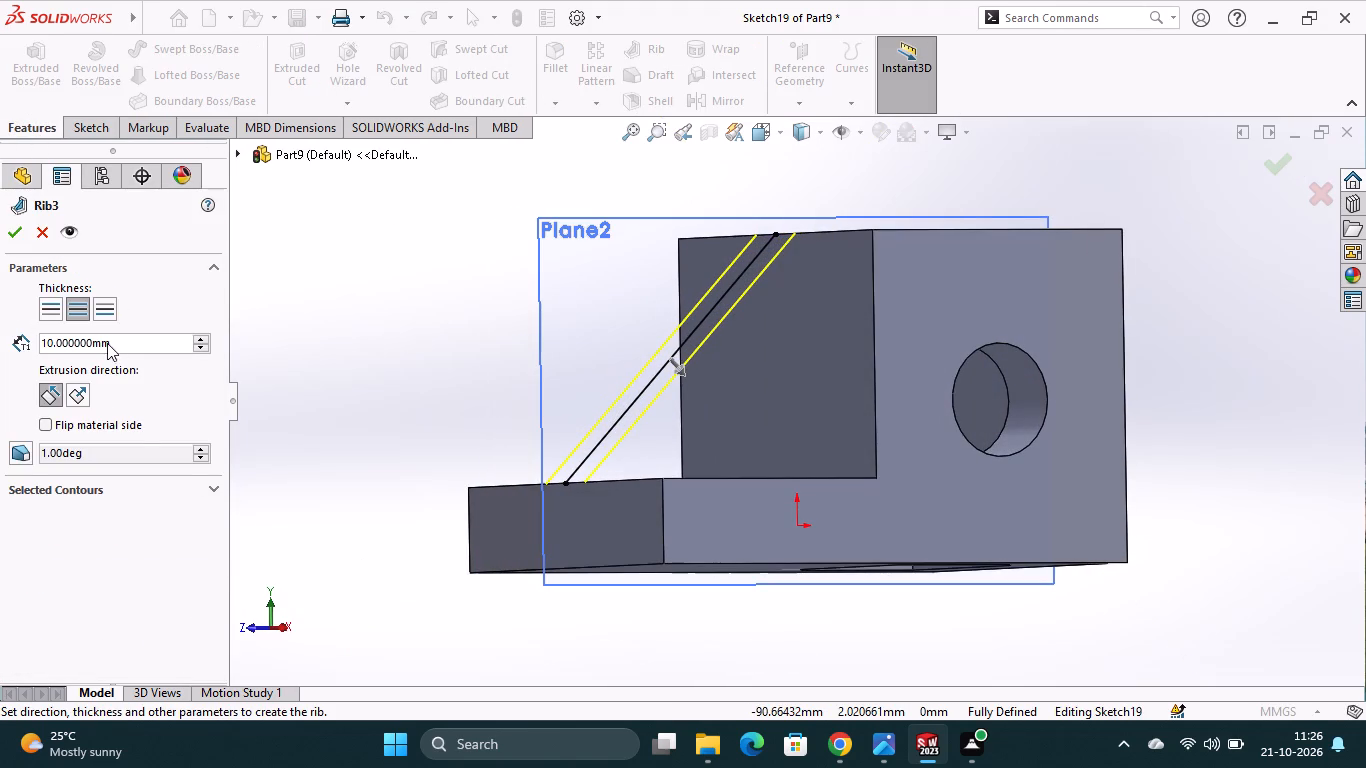
{"action": "left_click", "coordinate": [115, 343]}
{"action": "left_click_drag", "start_coordinate": [115, 344], "coordinate": [67, 341]}
{"action": "left_click_drag", "start_coordinate": [67, 341], "coordinate": [143, 338]}
{"action": "key", "text": "1"}
{"action": "key", "text": "4"}
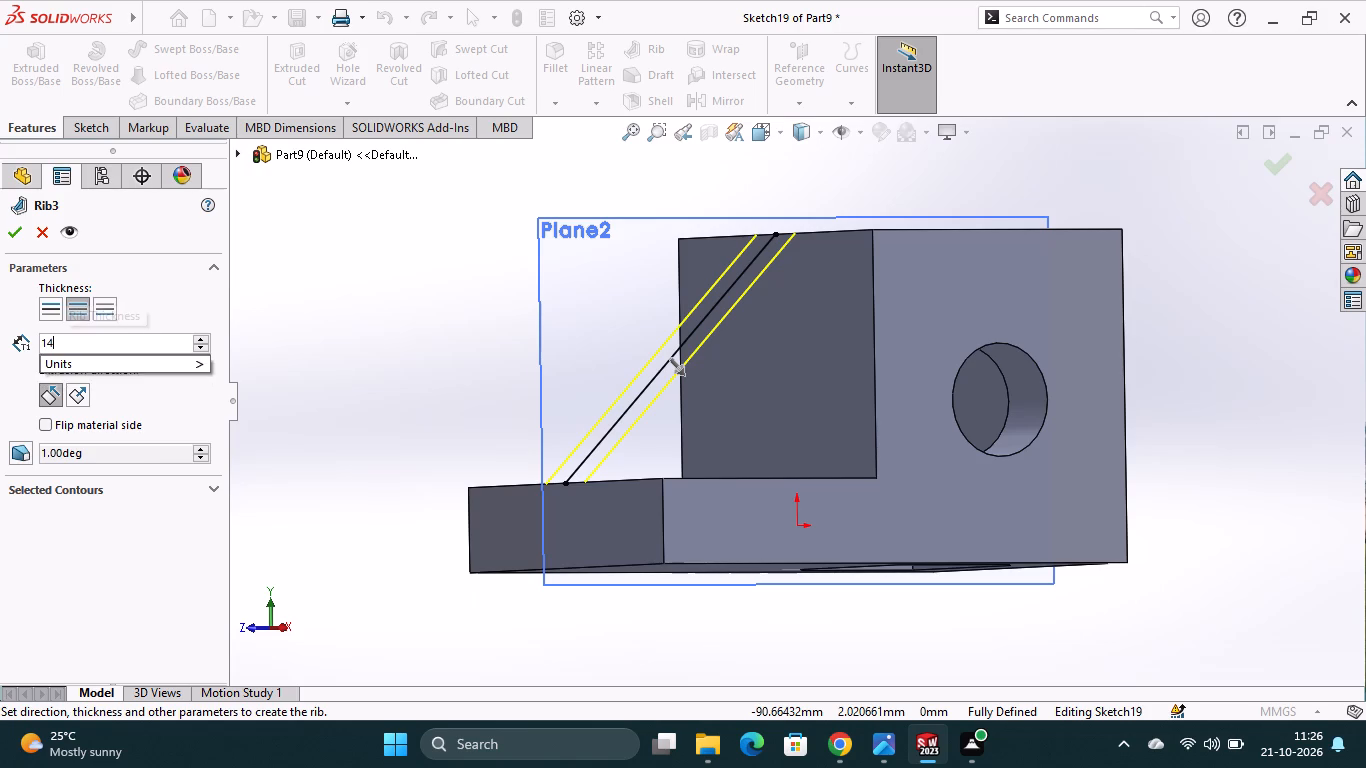
{"action": "key", "text": "Return"}
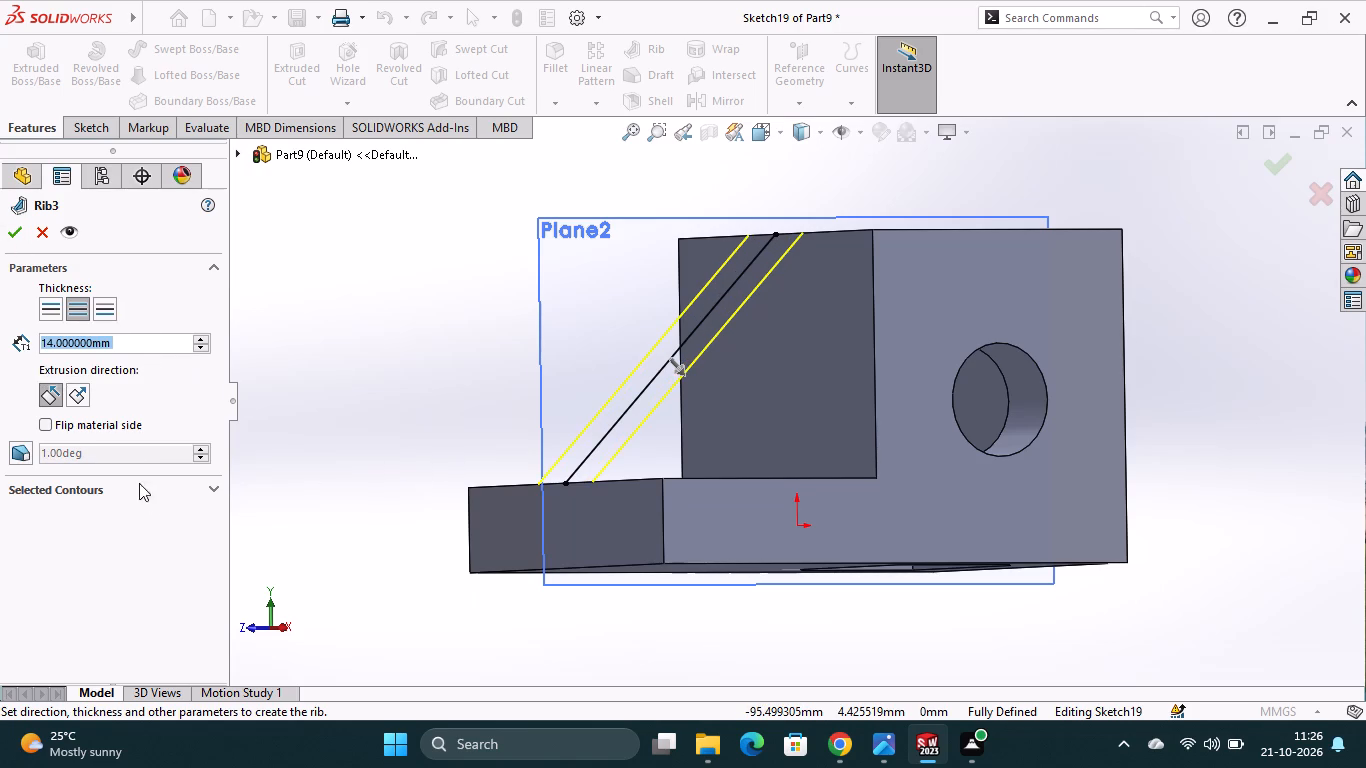
{"action": "left_click", "coordinate": [50, 423]}
{"action": "left_click", "coordinate": [50, 424]}
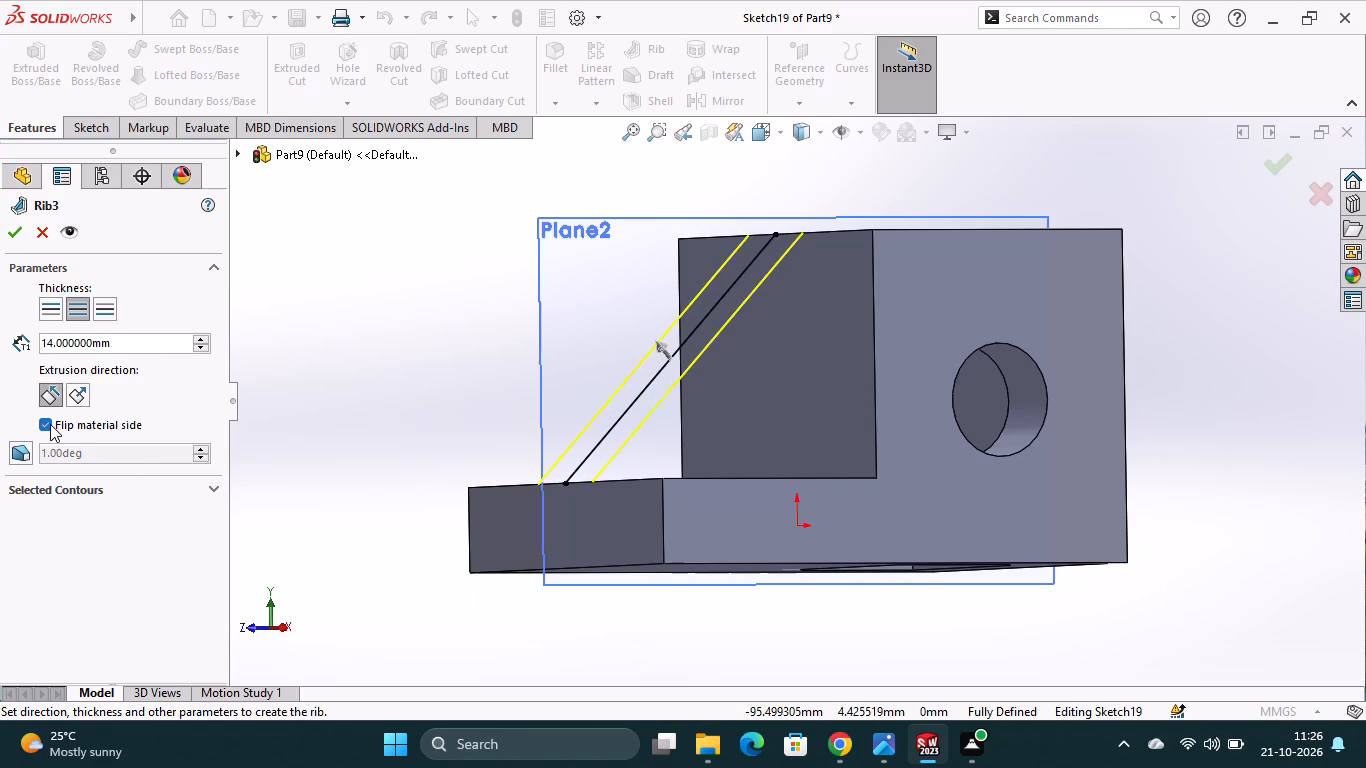
{"action": "middle_click_drag", "start_coordinate": [697, 588], "coordinate": [660, 591]}
{"action": "left_click", "coordinate": [20, 235]}
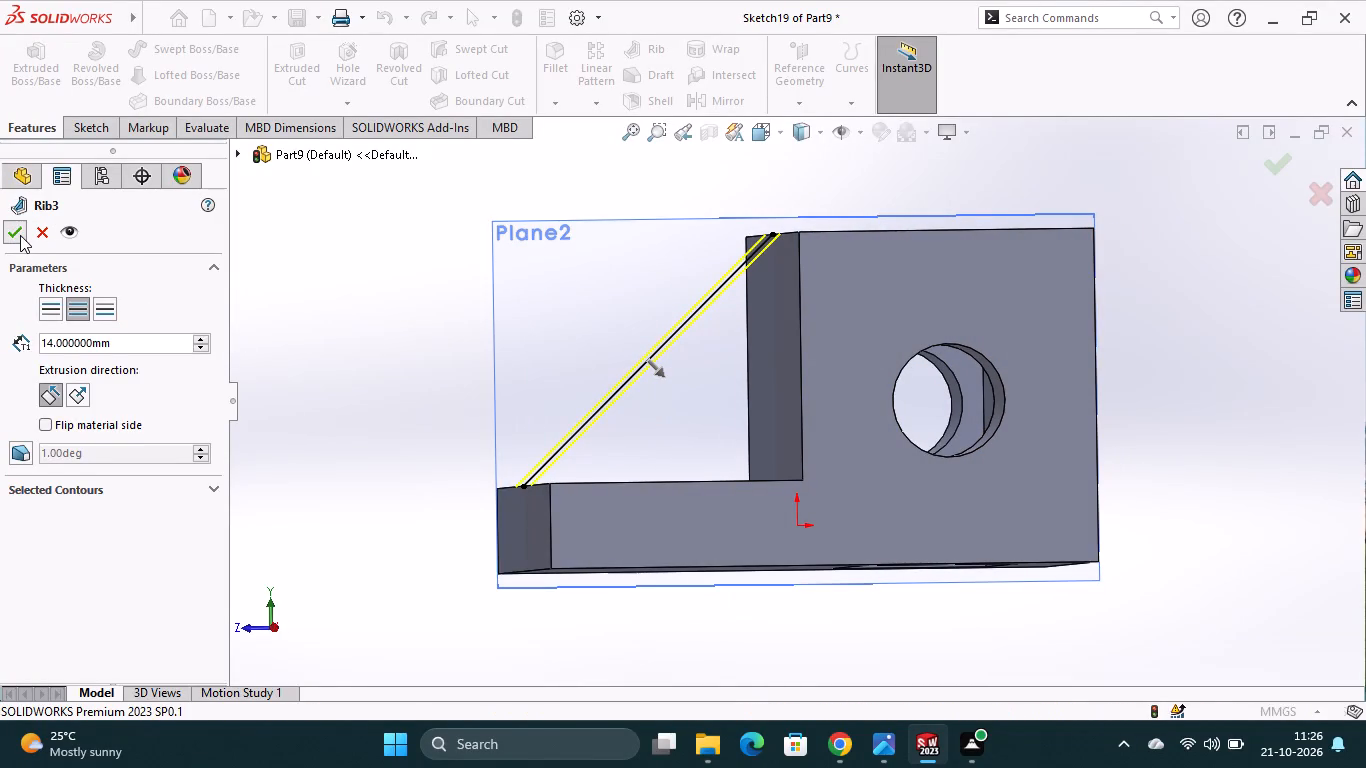
{"action": "left_click", "coordinate": [519, 584]}
Start a sketch on the base's top face beside the rib and draw a horizontal centerline about 66 mm long across the base.
{"action": "middle_click_drag", "start_coordinate": [527, 618], "coordinate": [595, 645]}
{"action": "left_click", "coordinate": [785, 499]}
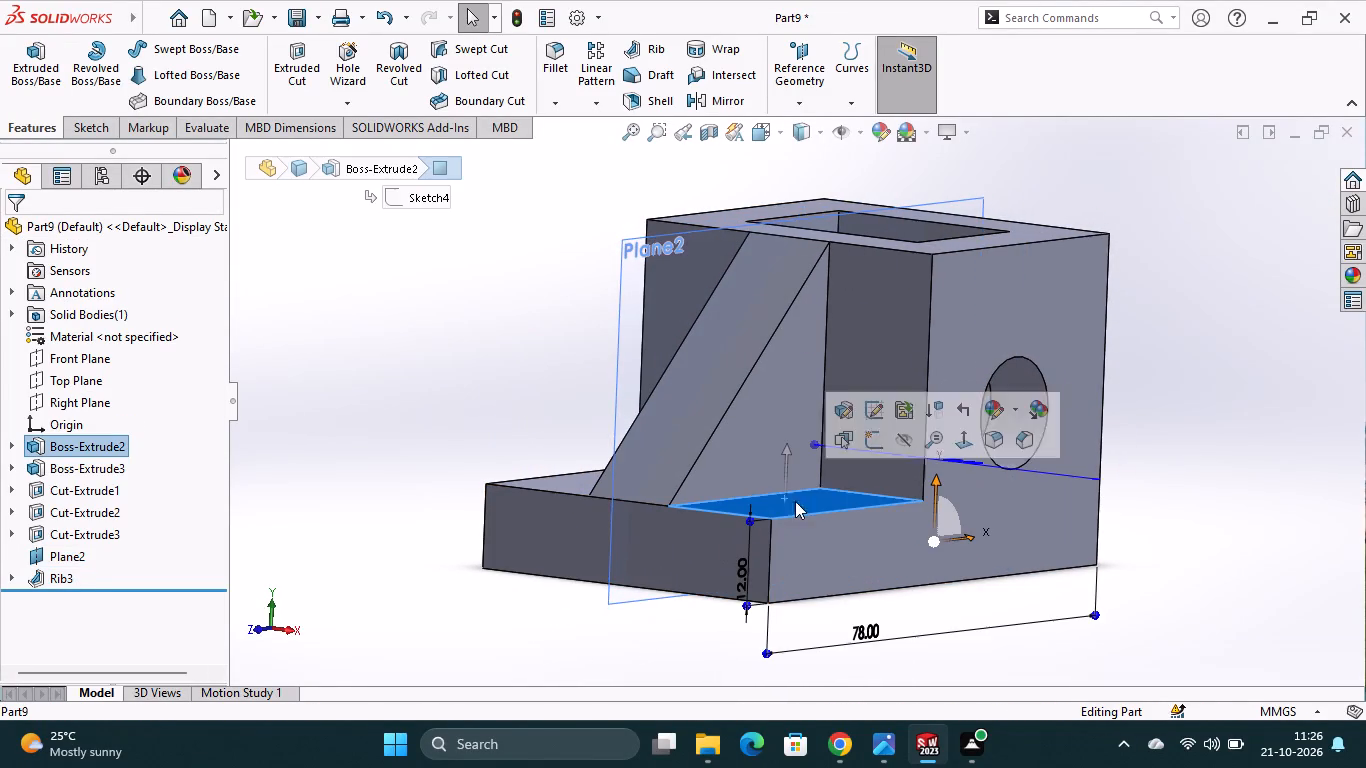
{"action": "left_click", "coordinate": [871, 444]}
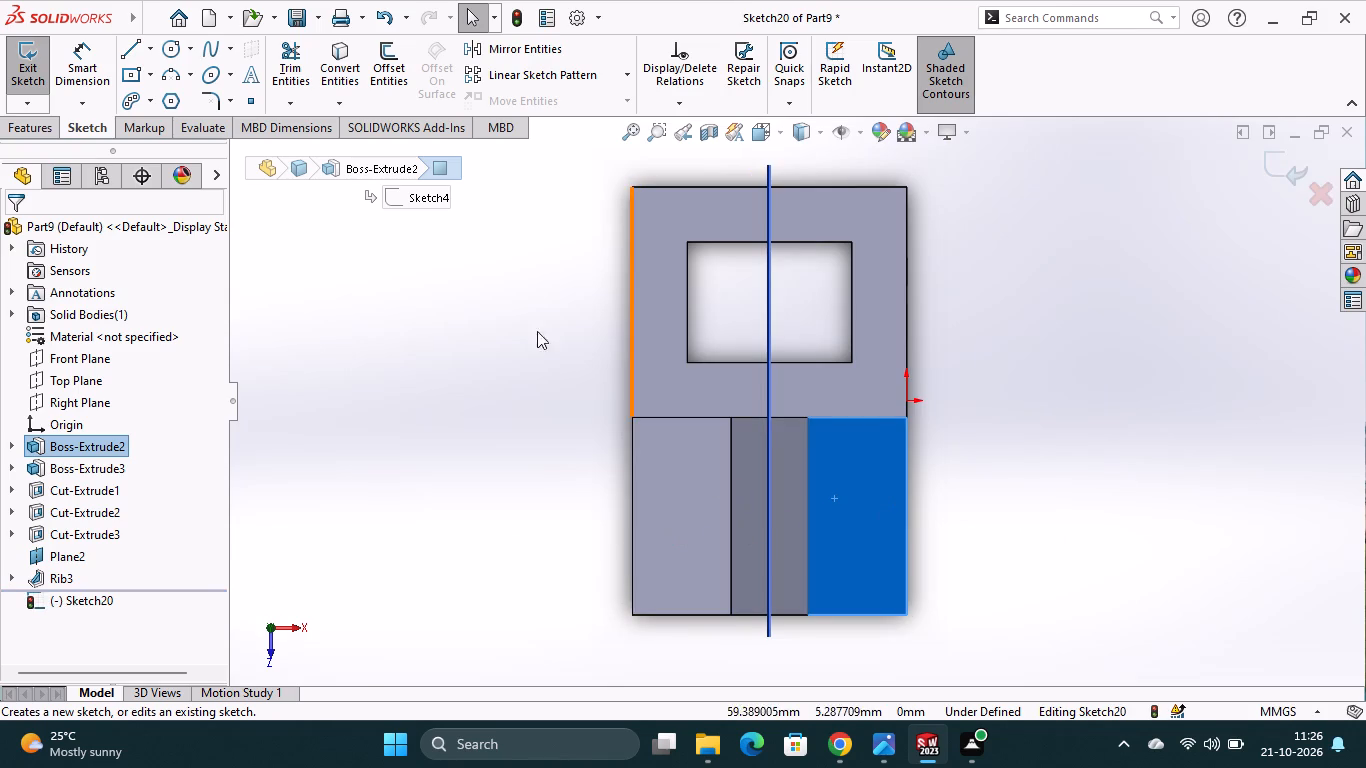
{"action": "left_click", "coordinate": [153, 51]}
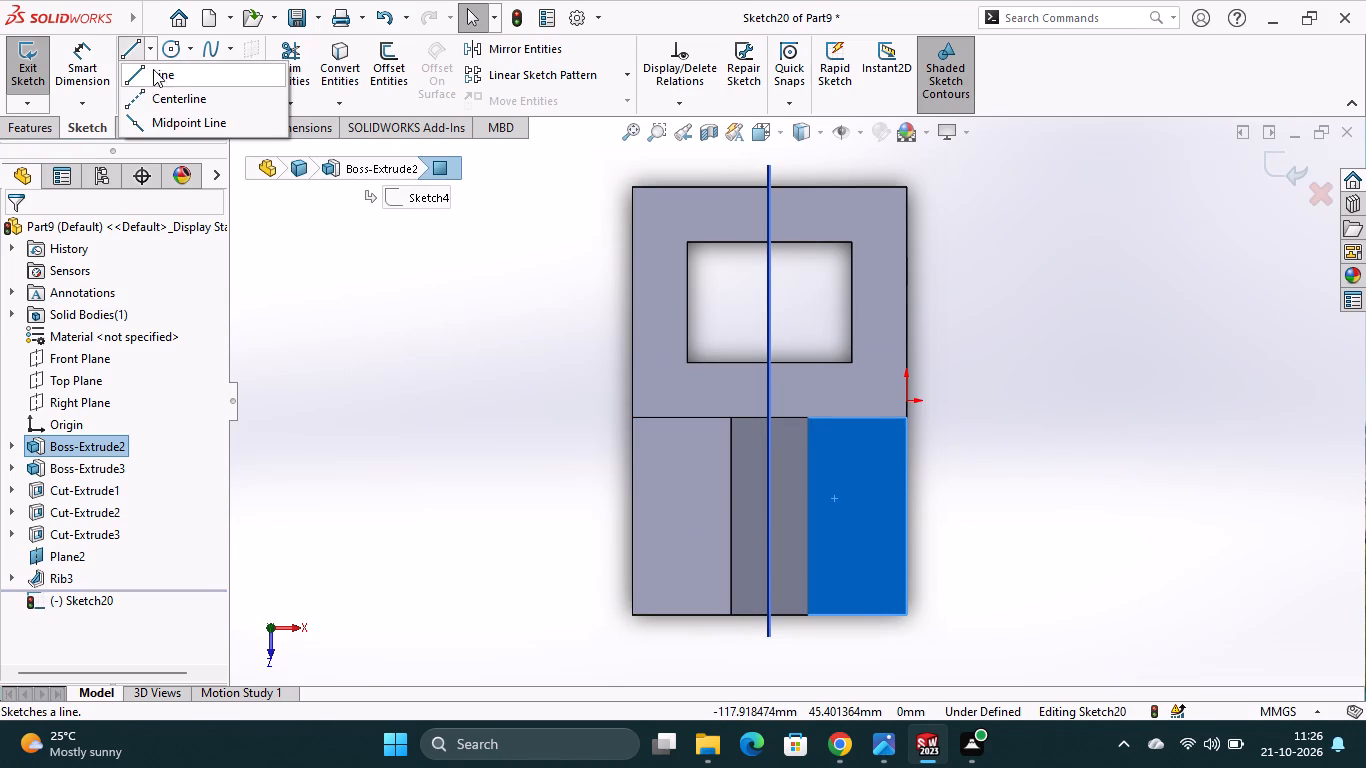
{"action": "left_click", "coordinate": [156, 92]}
{"action": "left_click", "coordinate": [590, 513]}
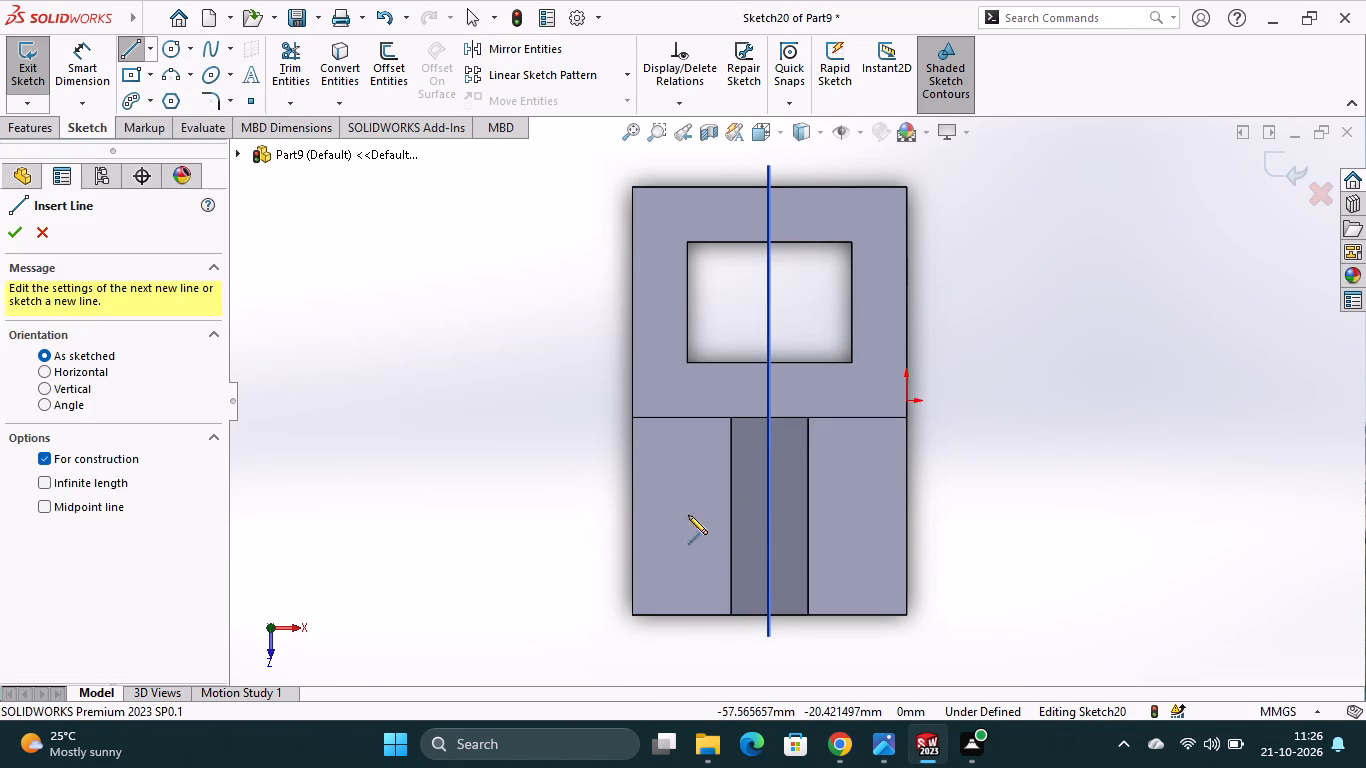
{"action": "left_click", "coordinate": [952, 510]}
{"action": "key", "text": "Escape"}
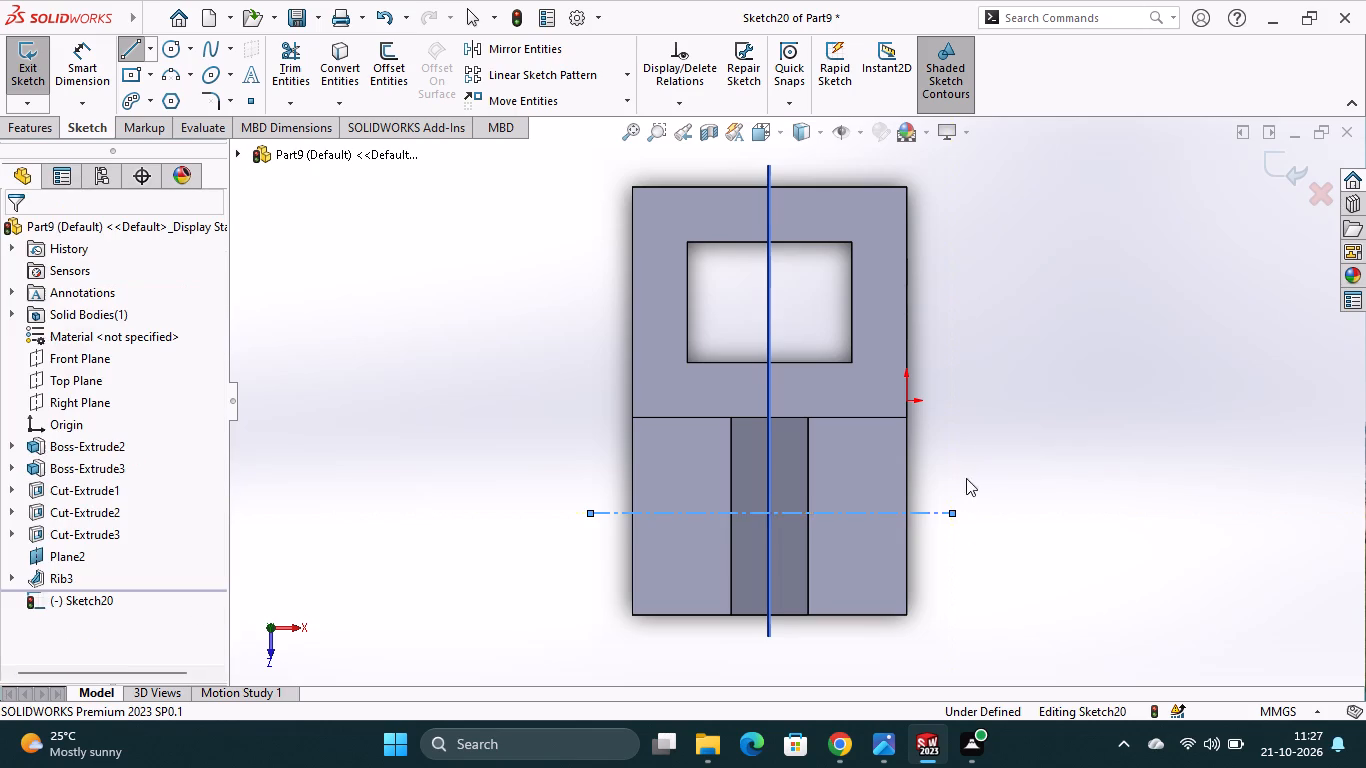
Dimension the centerline 20 mm from the base's front edge.
{"action": "left_click", "coordinate": [92, 68]}
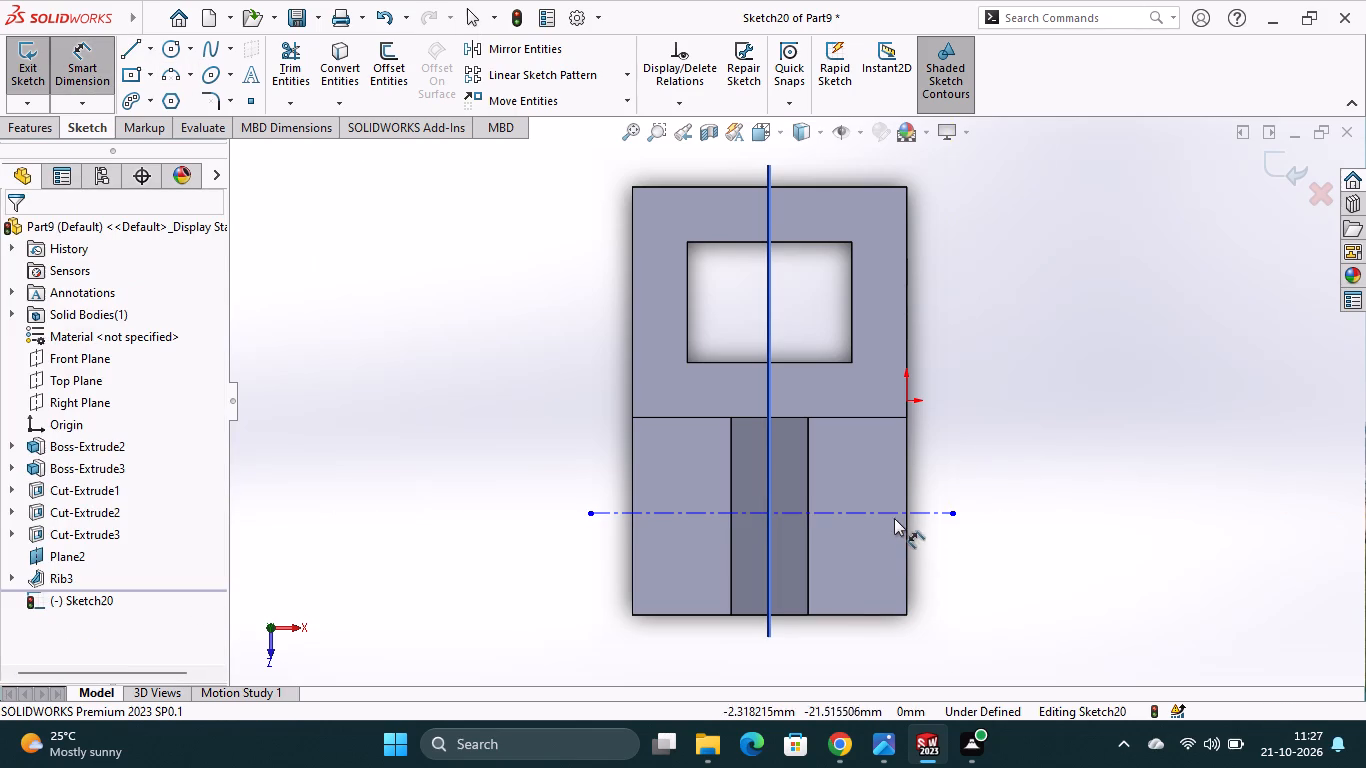
{"action": "left_click", "coordinate": [894, 514]}
{"action": "left_click", "coordinate": [870, 616]}
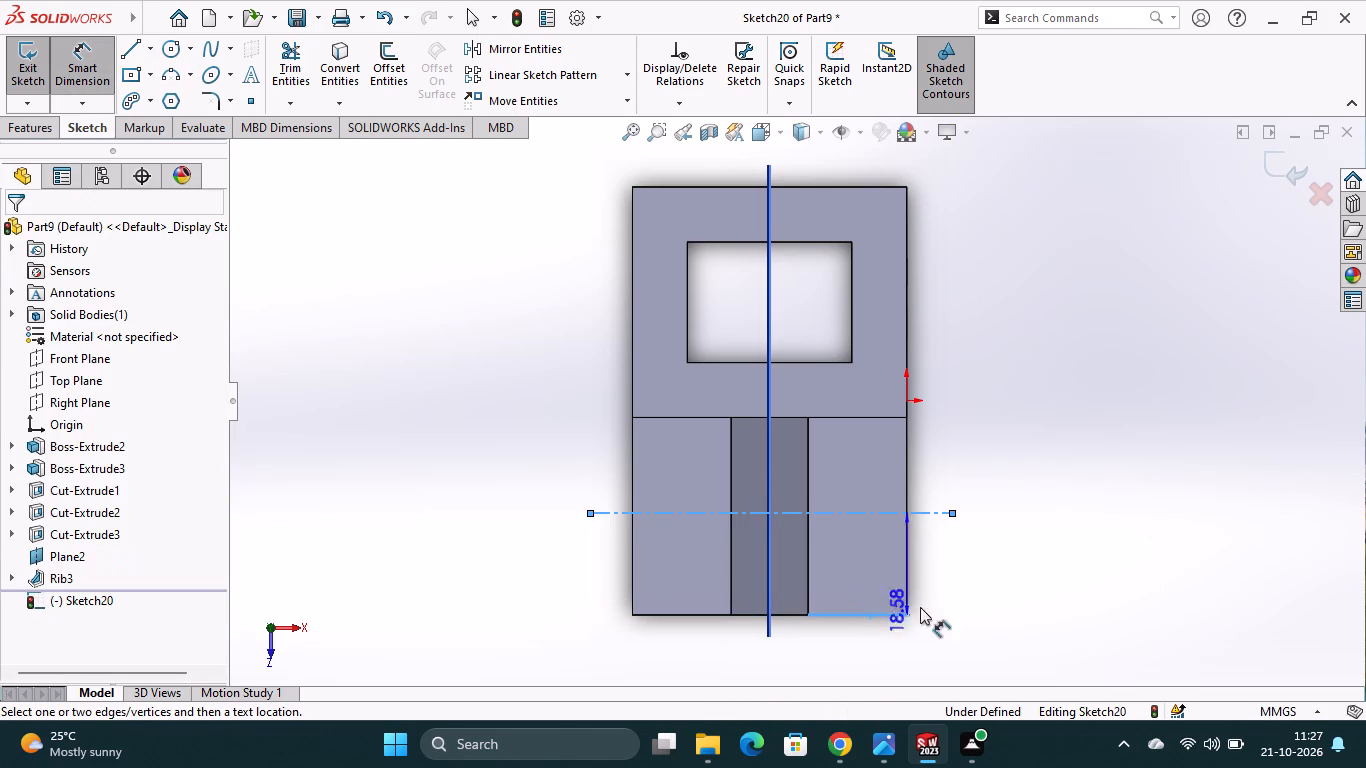
{"action": "left_click", "coordinate": [954, 589]}
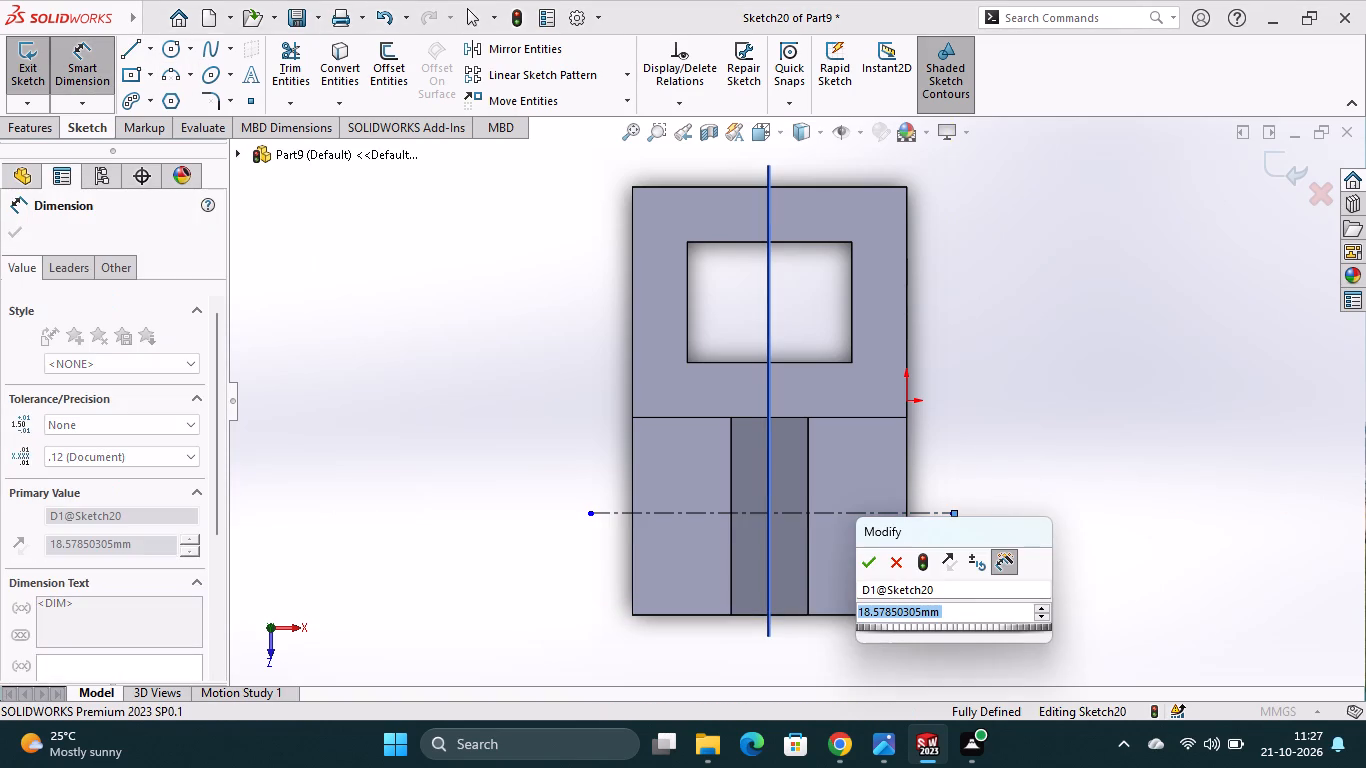
{"action": "key", "text": "2"}
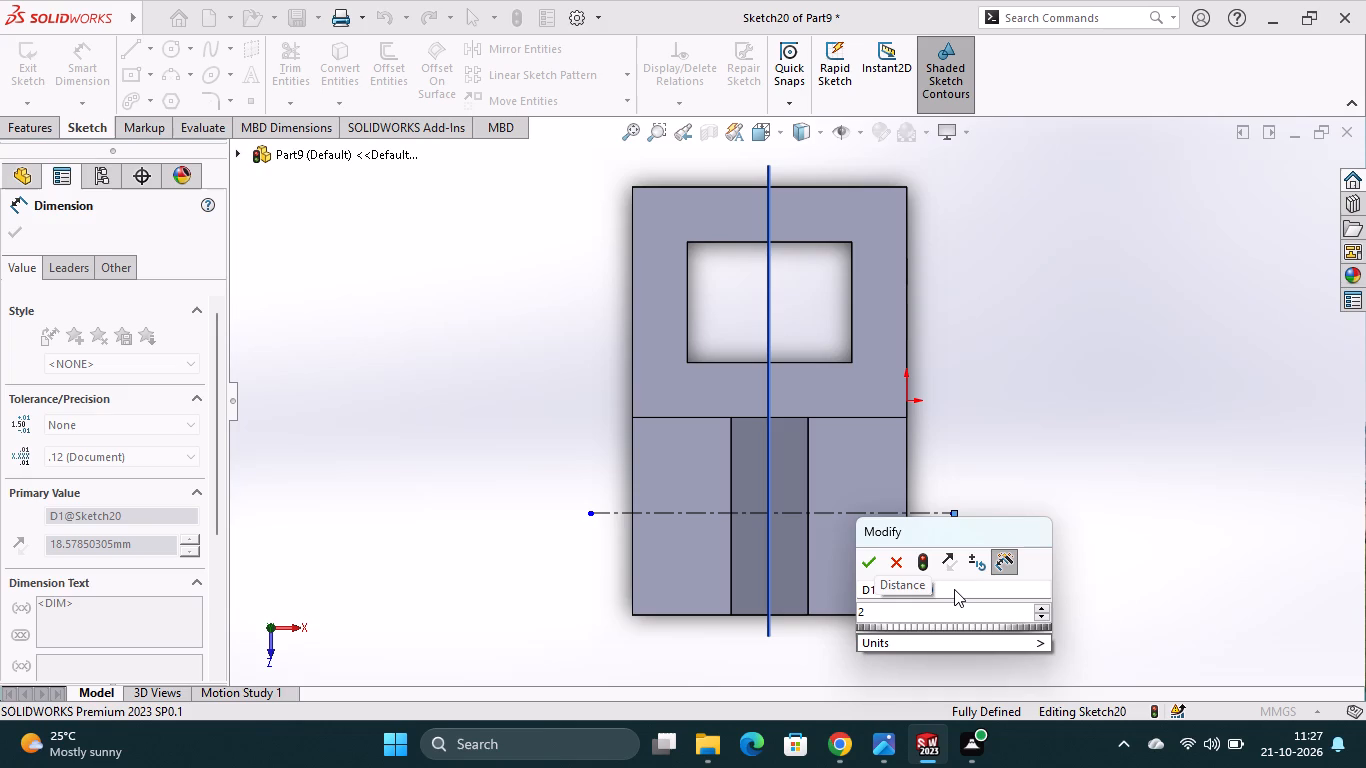
{"action": "key", "text": "0"}
{"action": "key", "text": "Return"}
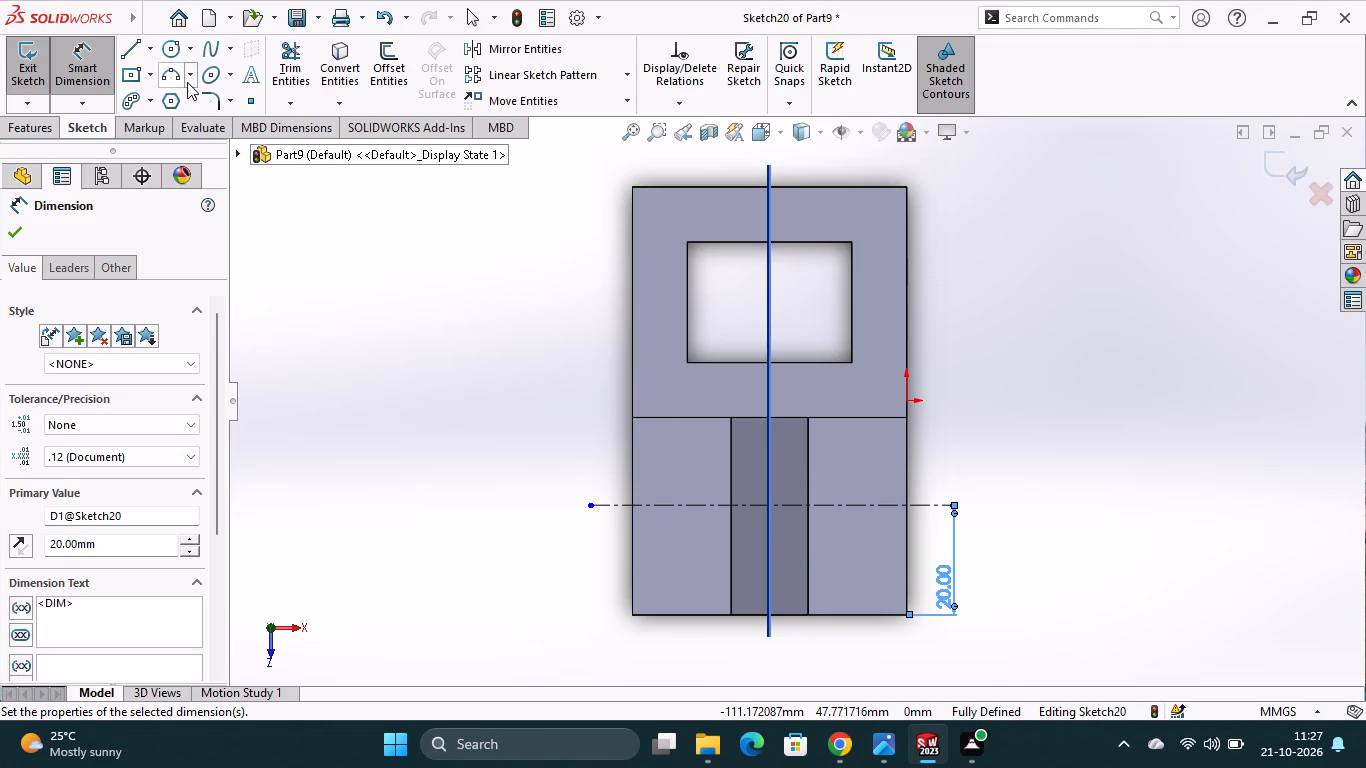
Set the centerline's distance from the base's front edge to 25 mm.
{"action": "double_click", "coordinate": [944, 580]}
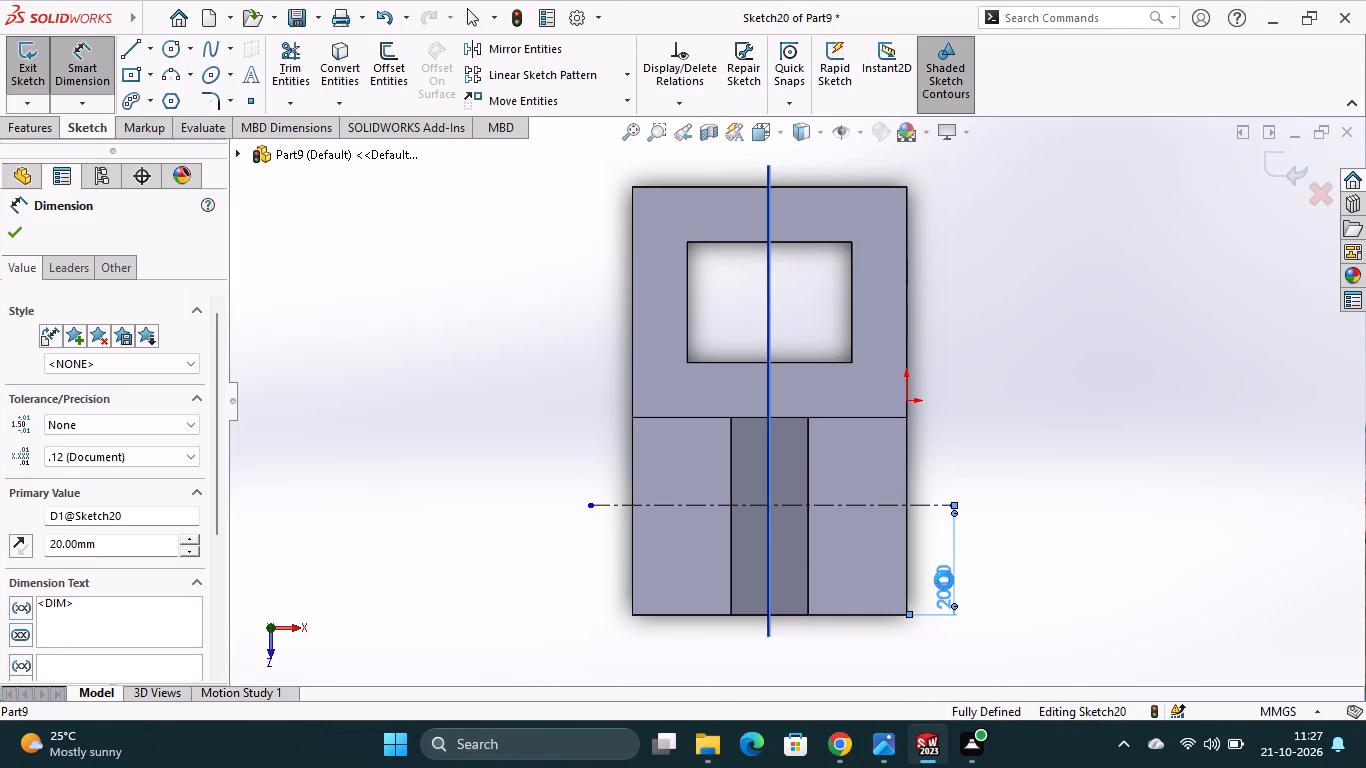
{"action": "type", "text": "25"}
{"action": "key", "text": "Return"}
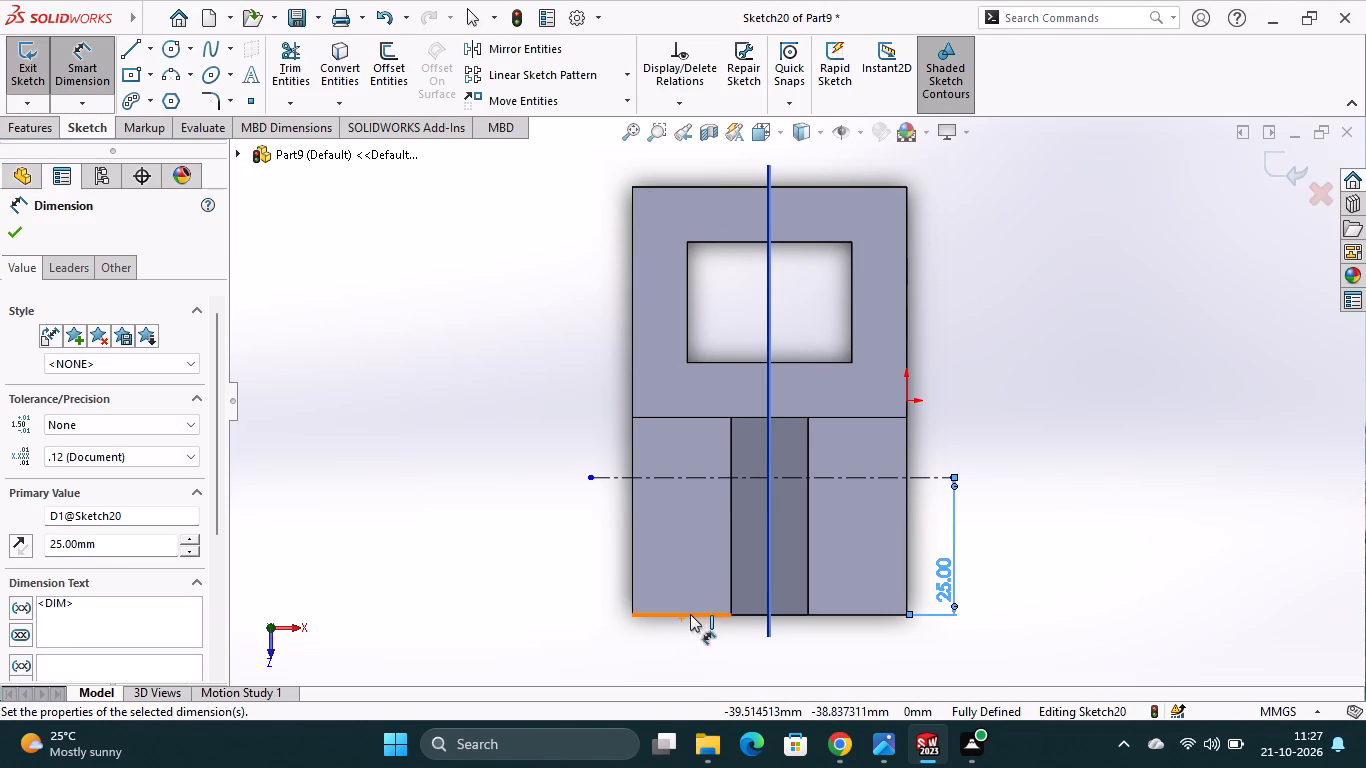
Draw a 50 mm line along the base's front edge, from one front corner to the other.
{"action": "left_click", "coordinate": [631, 613]}
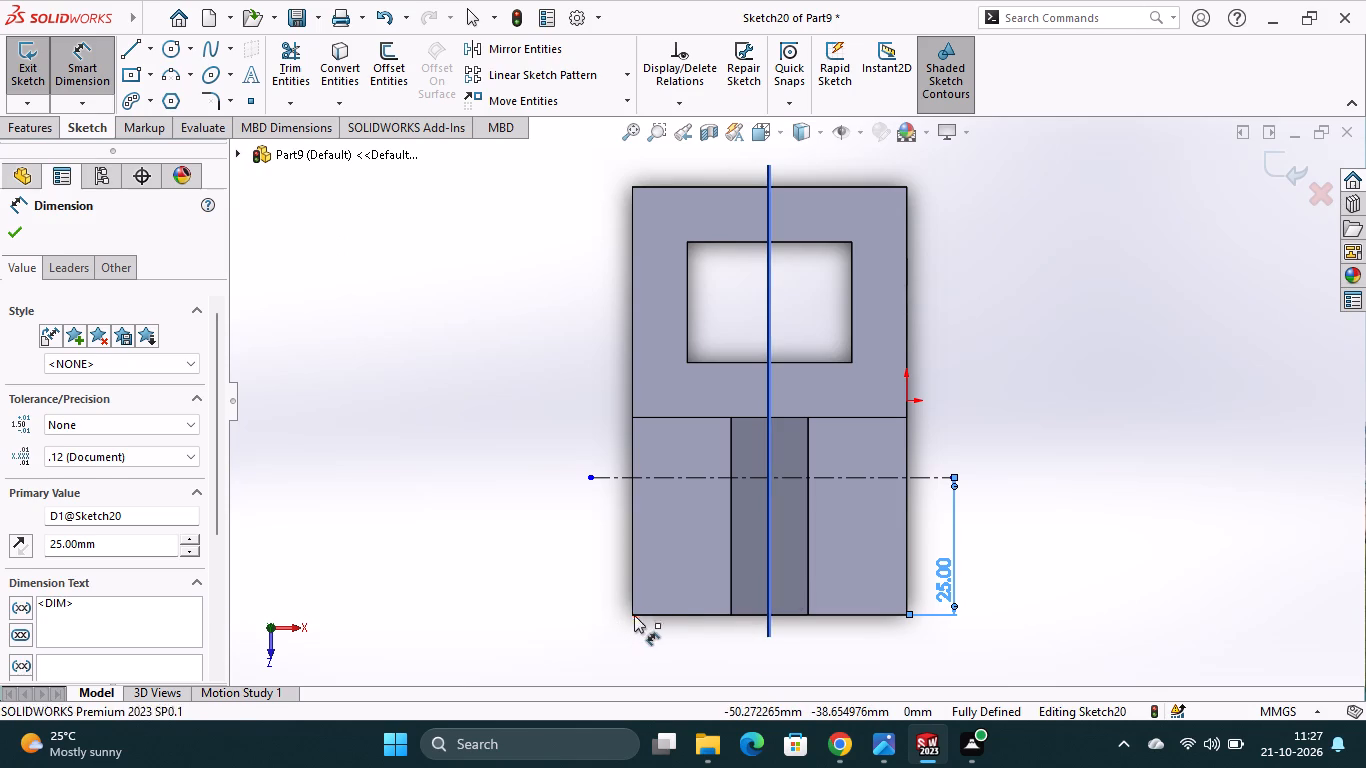
{"action": "left_click", "coordinate": [909, 615]}
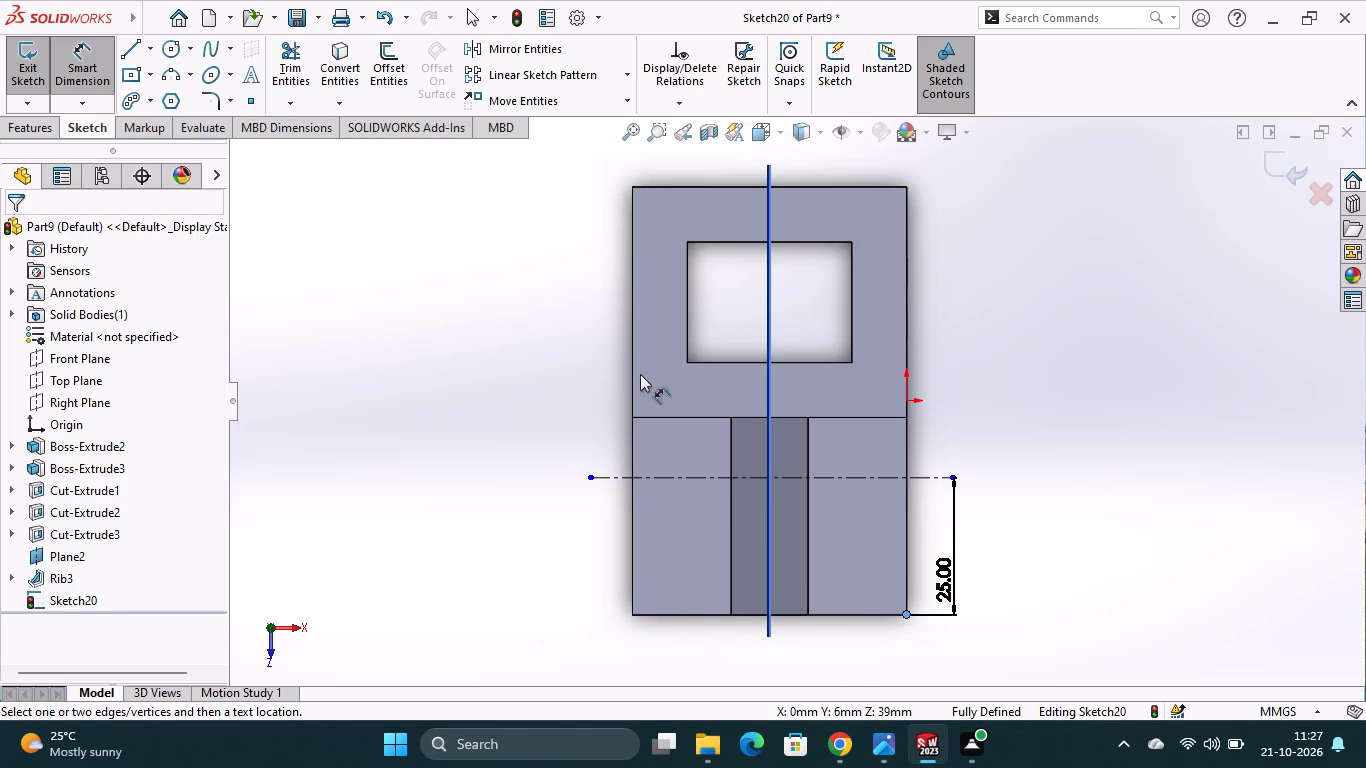
{"action": "left_click", "coordinate": [125, 46]}
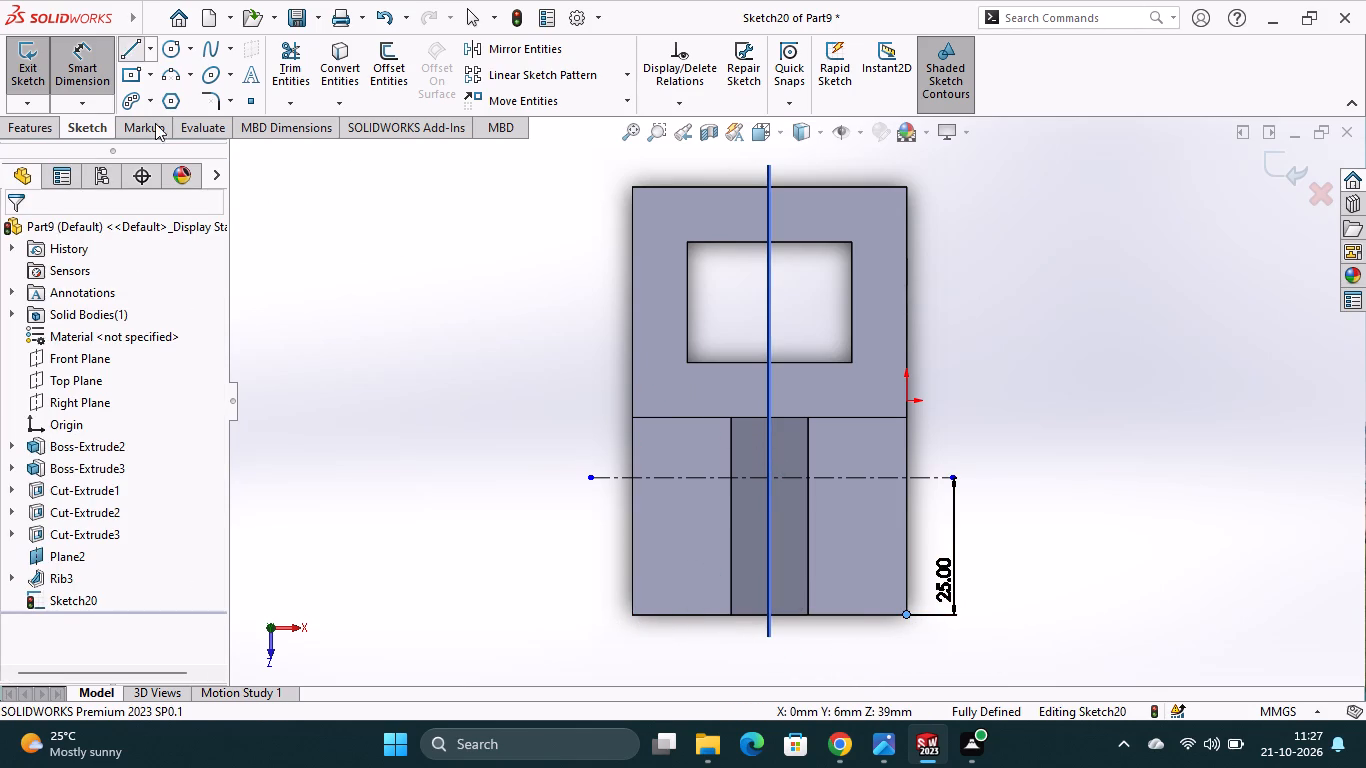
{"action": "left_click", "coordinate": [632, 617]}
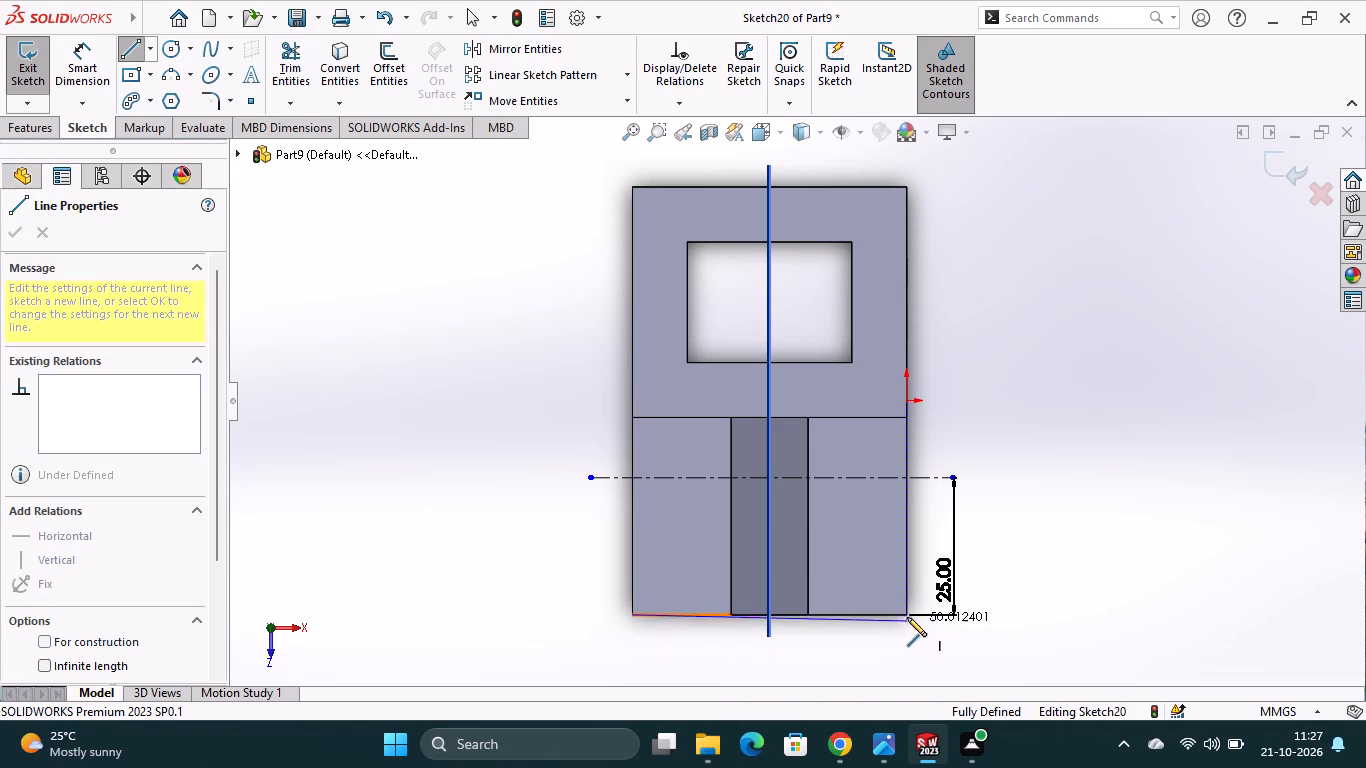
{"action": "left_click", "coordinate": [907, 615]}
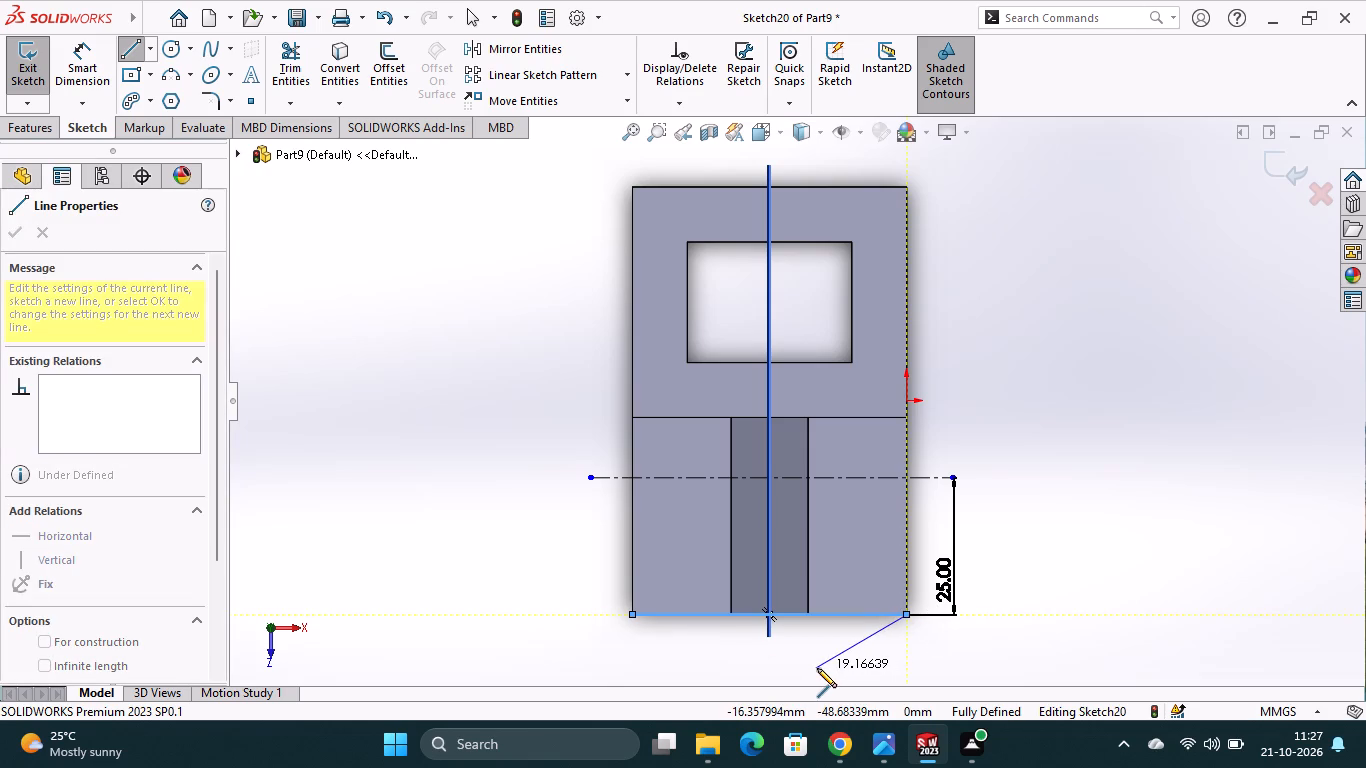
{"action": "key", "text": "Escape"}
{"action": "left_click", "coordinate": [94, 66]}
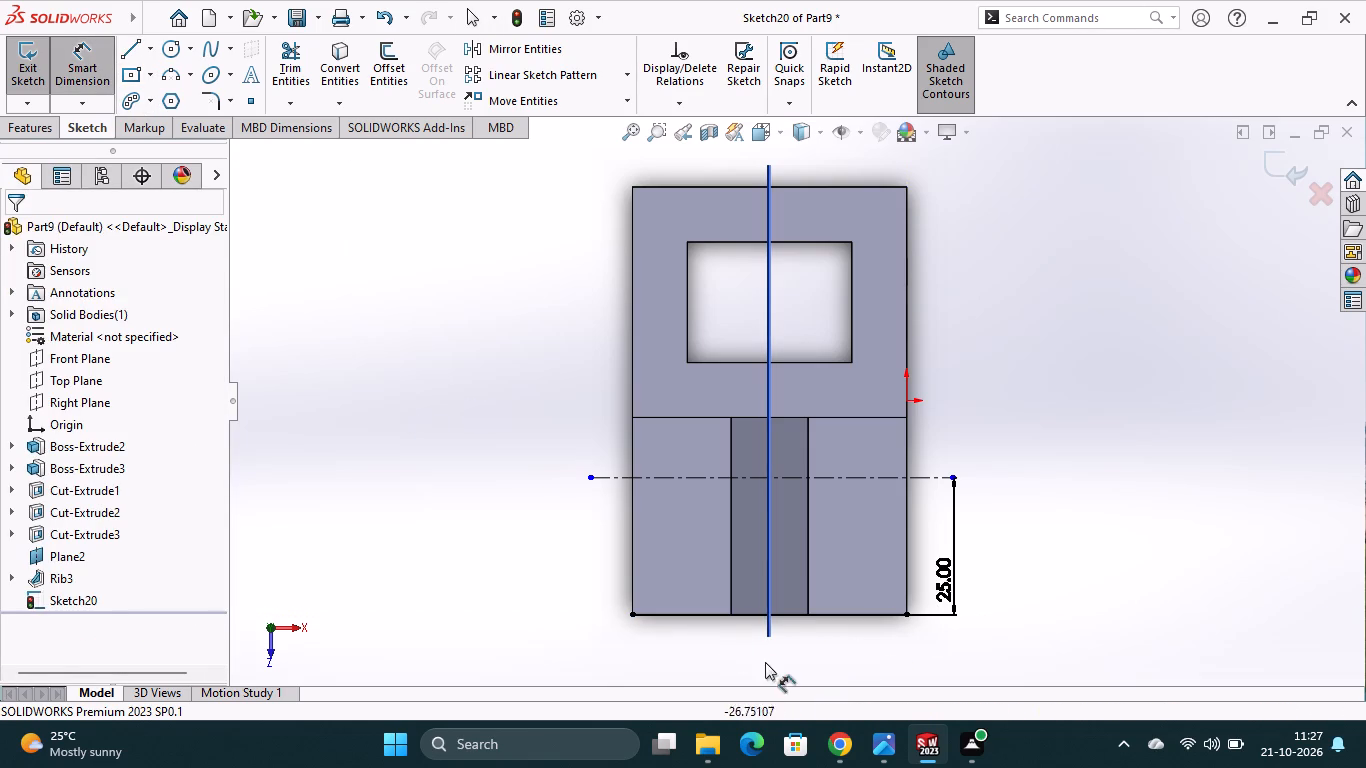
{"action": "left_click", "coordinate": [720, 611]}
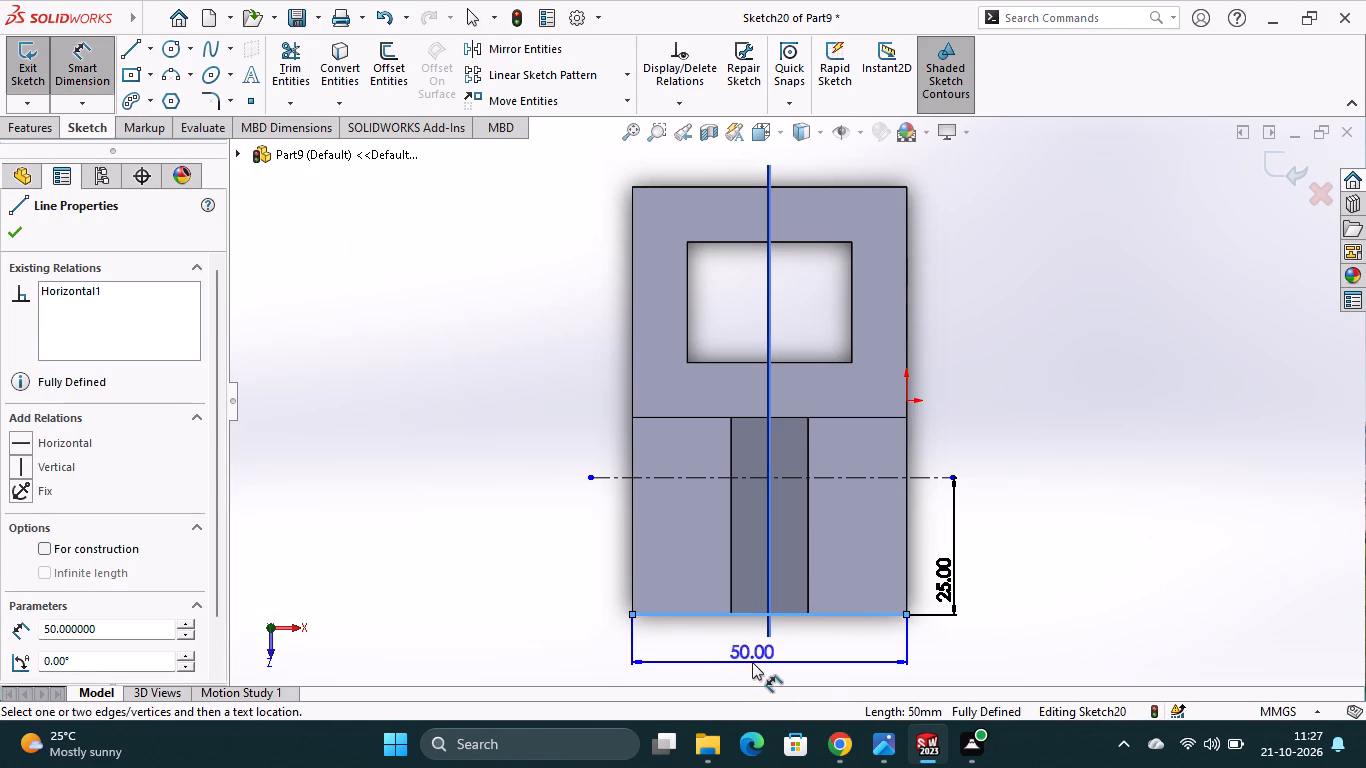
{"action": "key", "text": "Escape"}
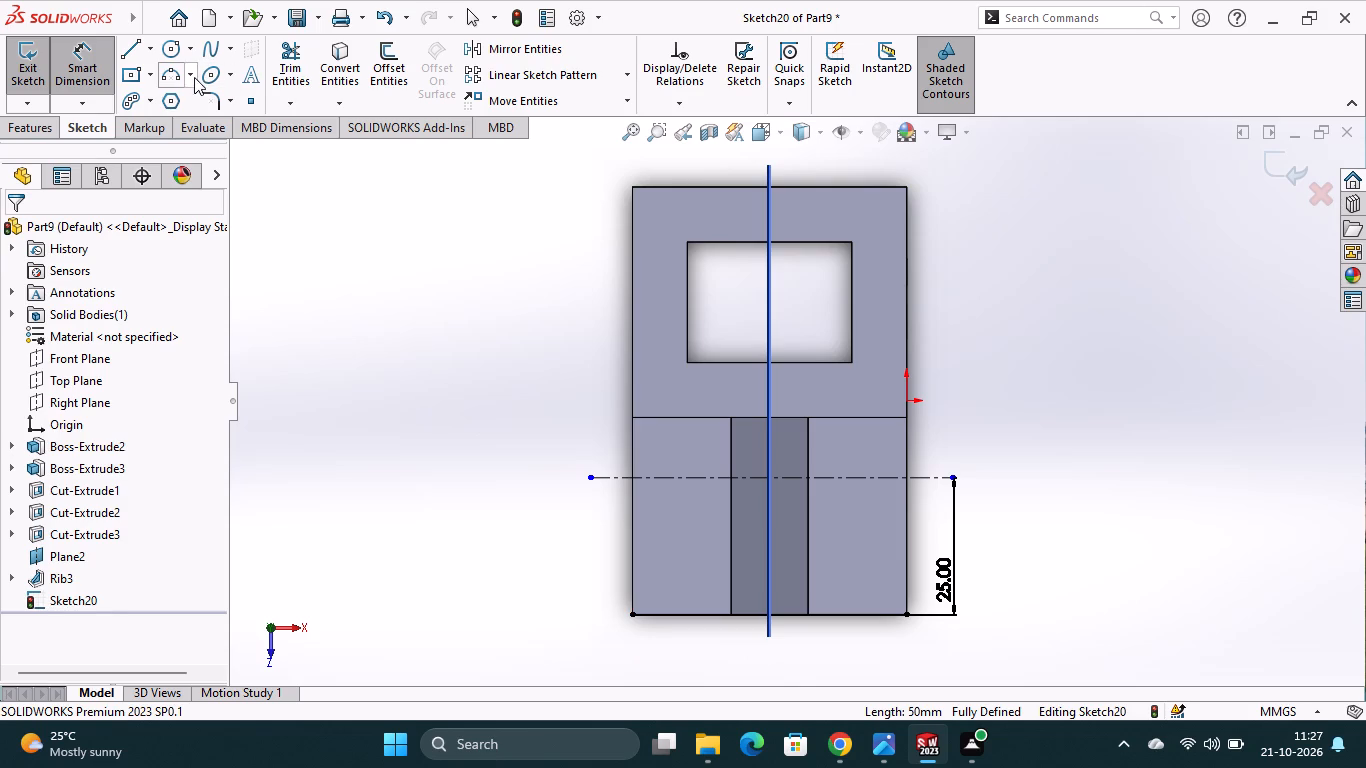
Draw a circle of 25 mm radius centred on the centerline near the rib's mid-plane, reaching the line along the base's front edge.
{"action": "left_click", "coordinate": [169, 48]}
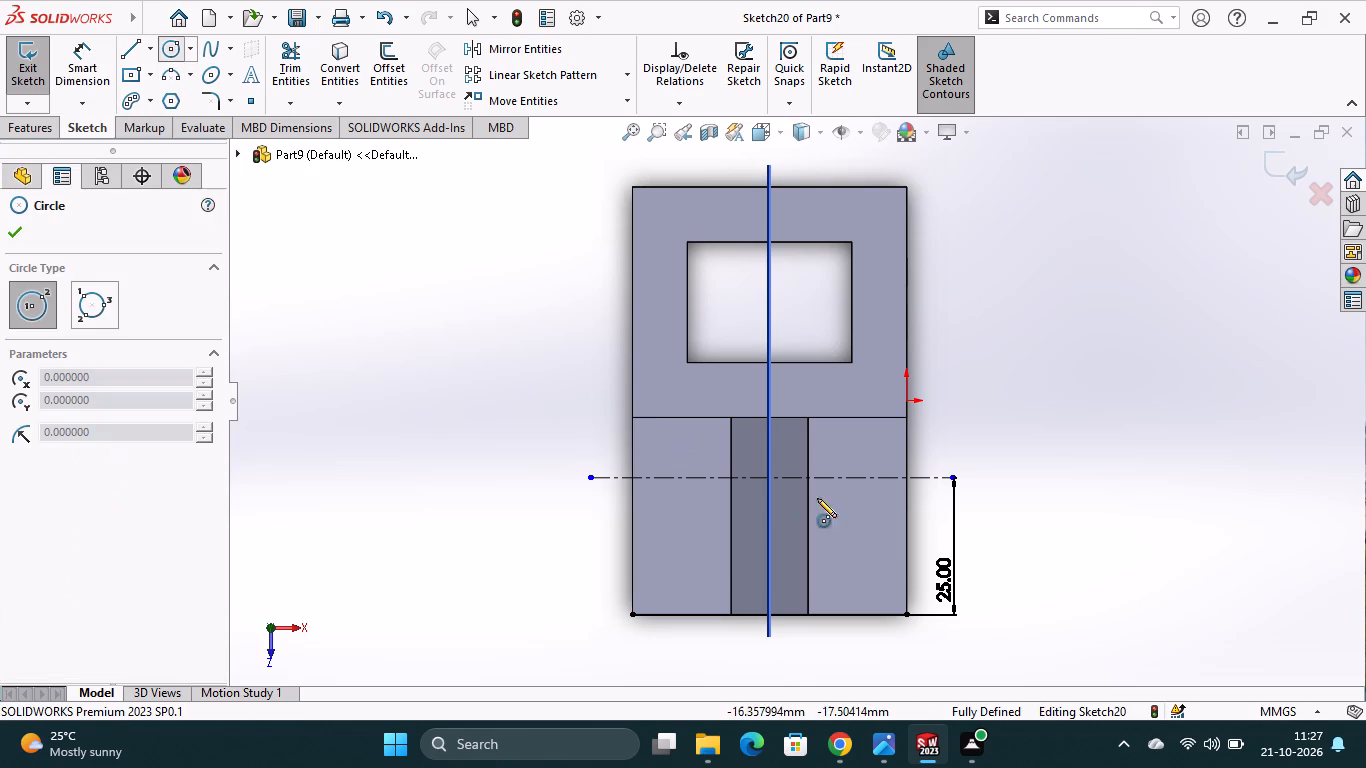
{"action": "scroll", "coordinate": [773, 481], "scroll_direction": "down", "scroll_amount": 2}
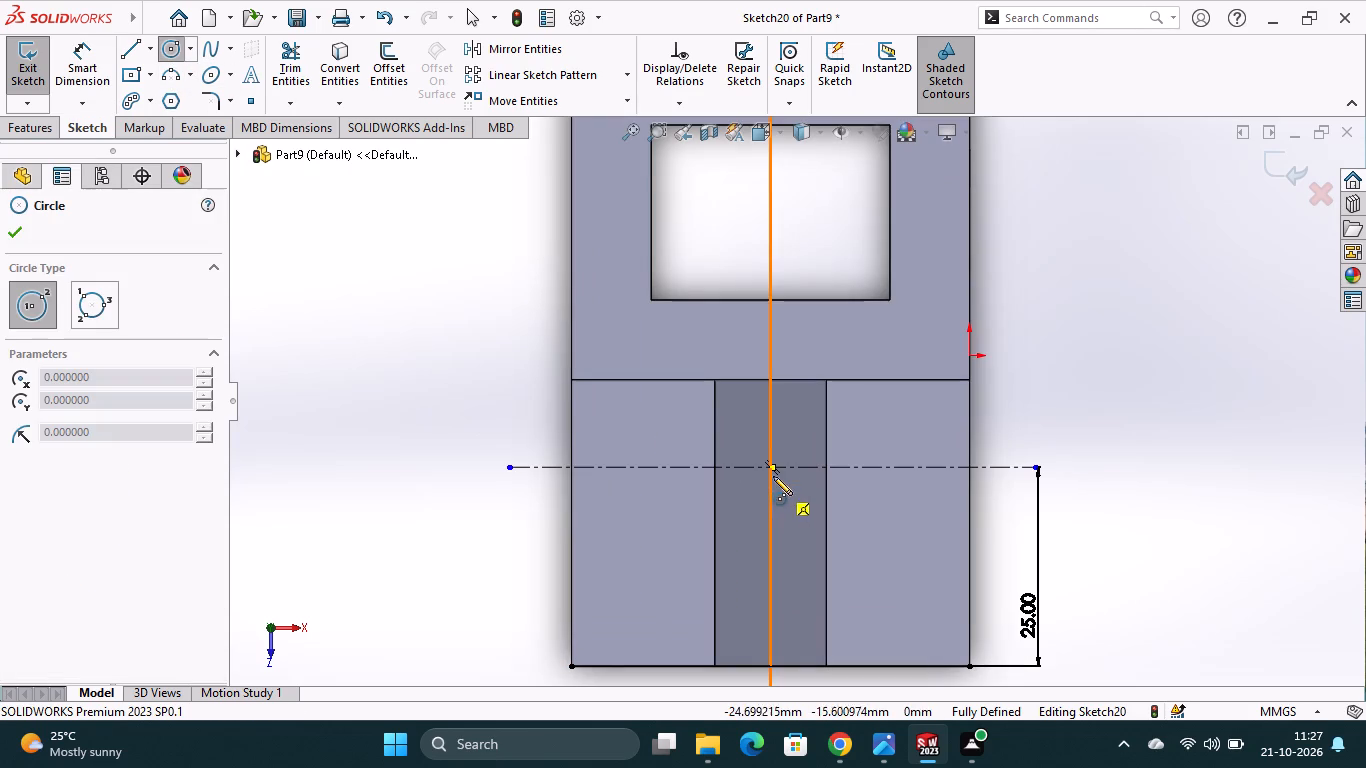
{"action": "left_click", "coordinate": [768, 467]}
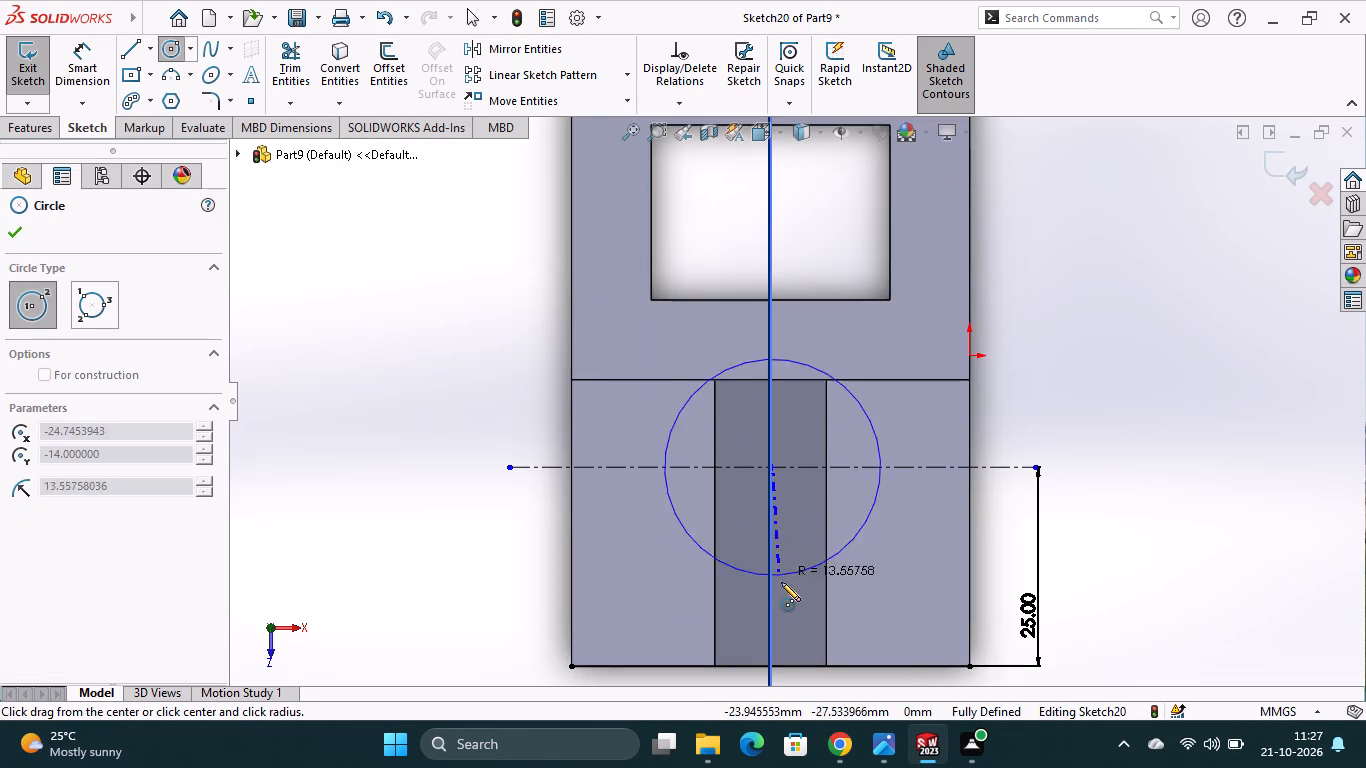
{"action": "left_click", "coordinate": [773, 664]}
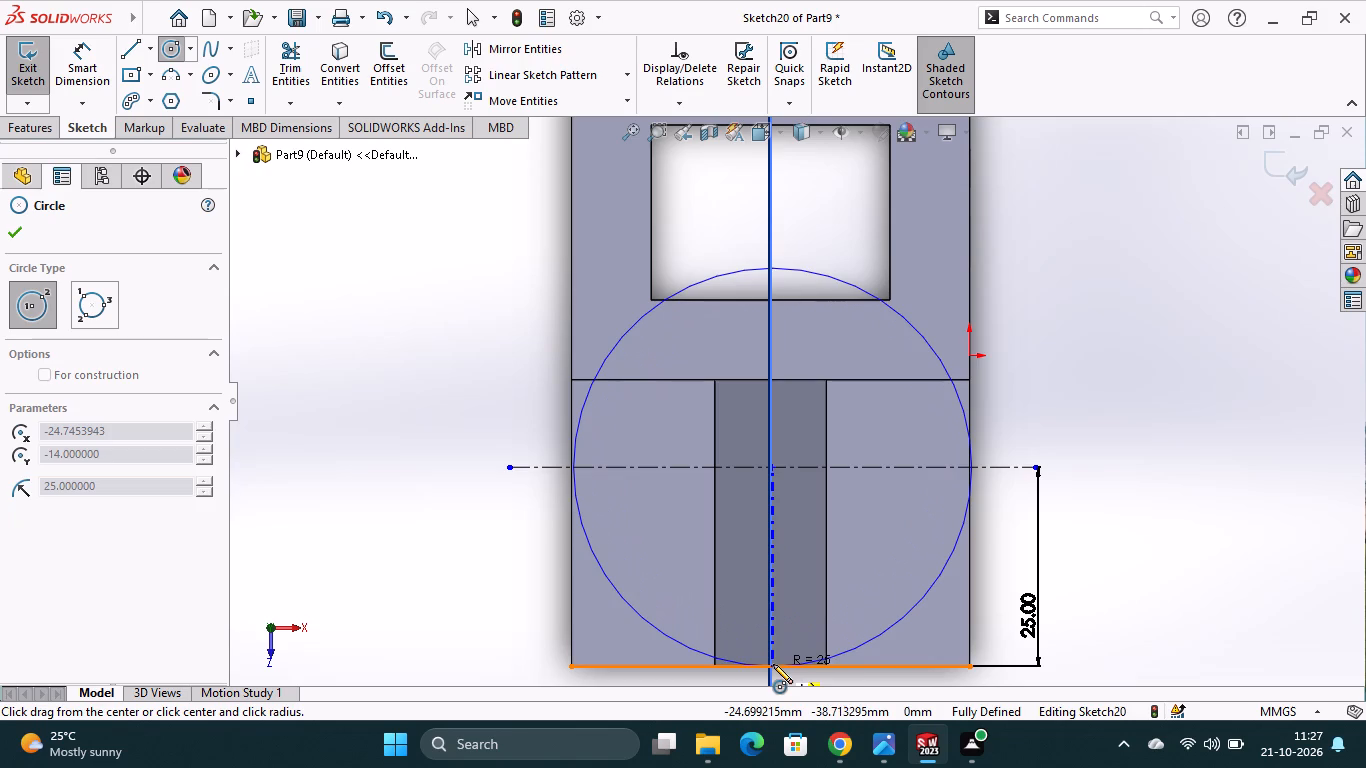
{"action": "key", "text": "Escape"}
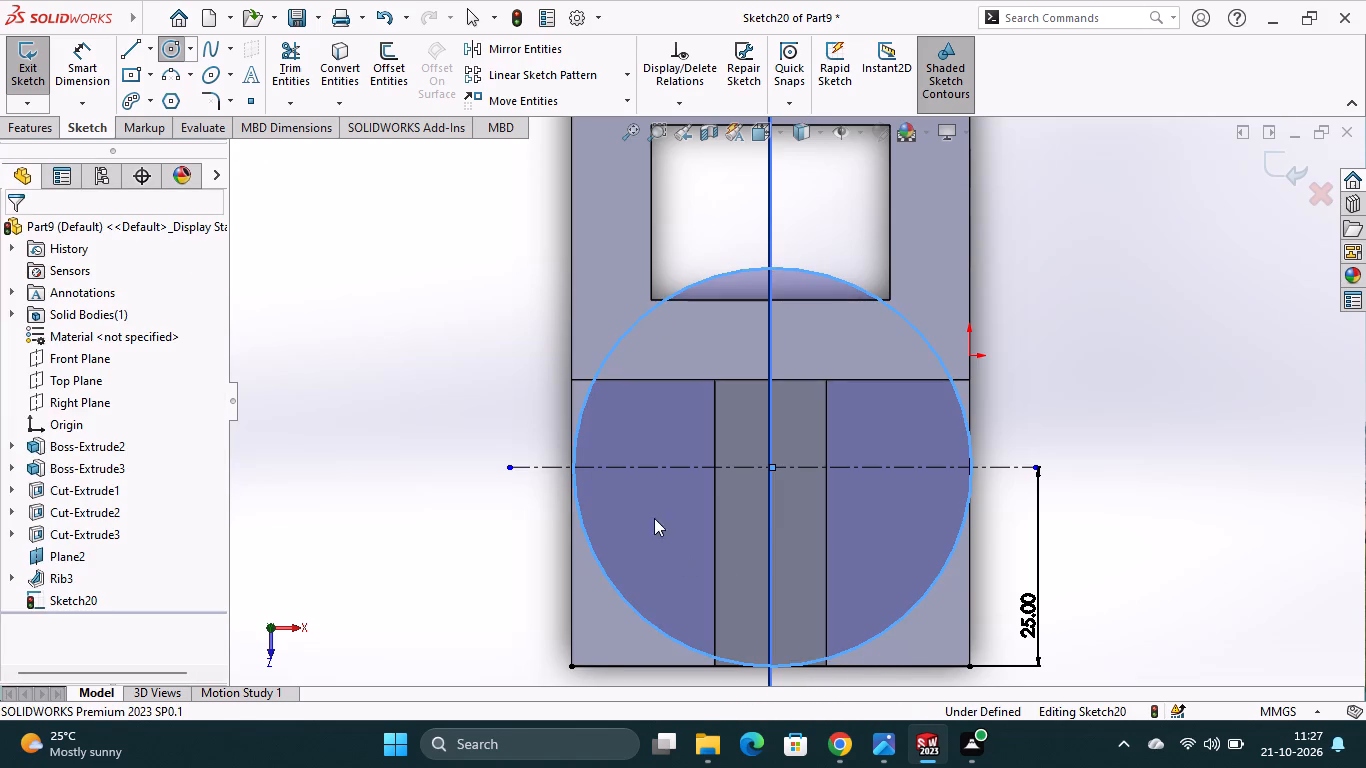
{"action": "scroll", "coordinate": [599, 479], "scroll_direction": "down", "scroll_amount": 3}
{"action": "key", "text": "Escape"}
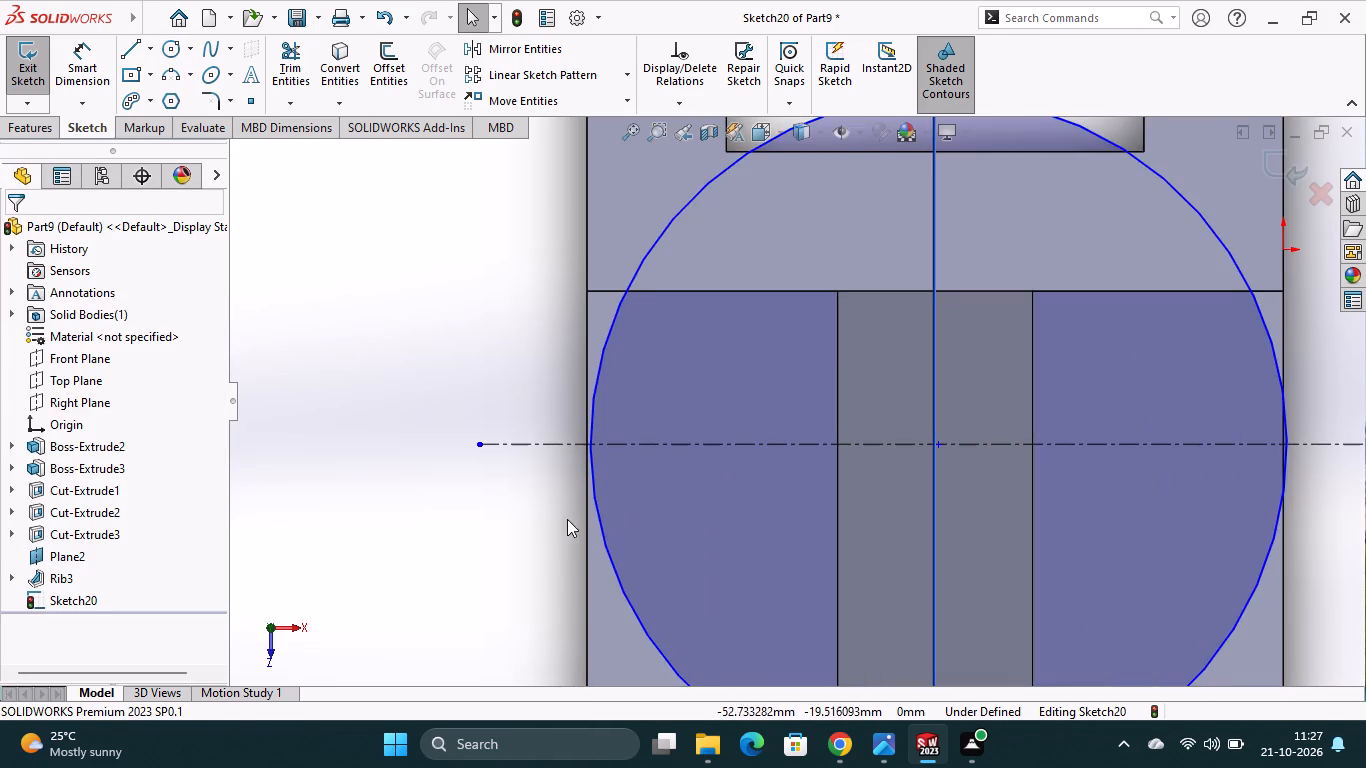
Make the circle tangent to the base's left side edge.
{"action": "left_click", "coordinate": [597, 527], "text": "ctrl"}
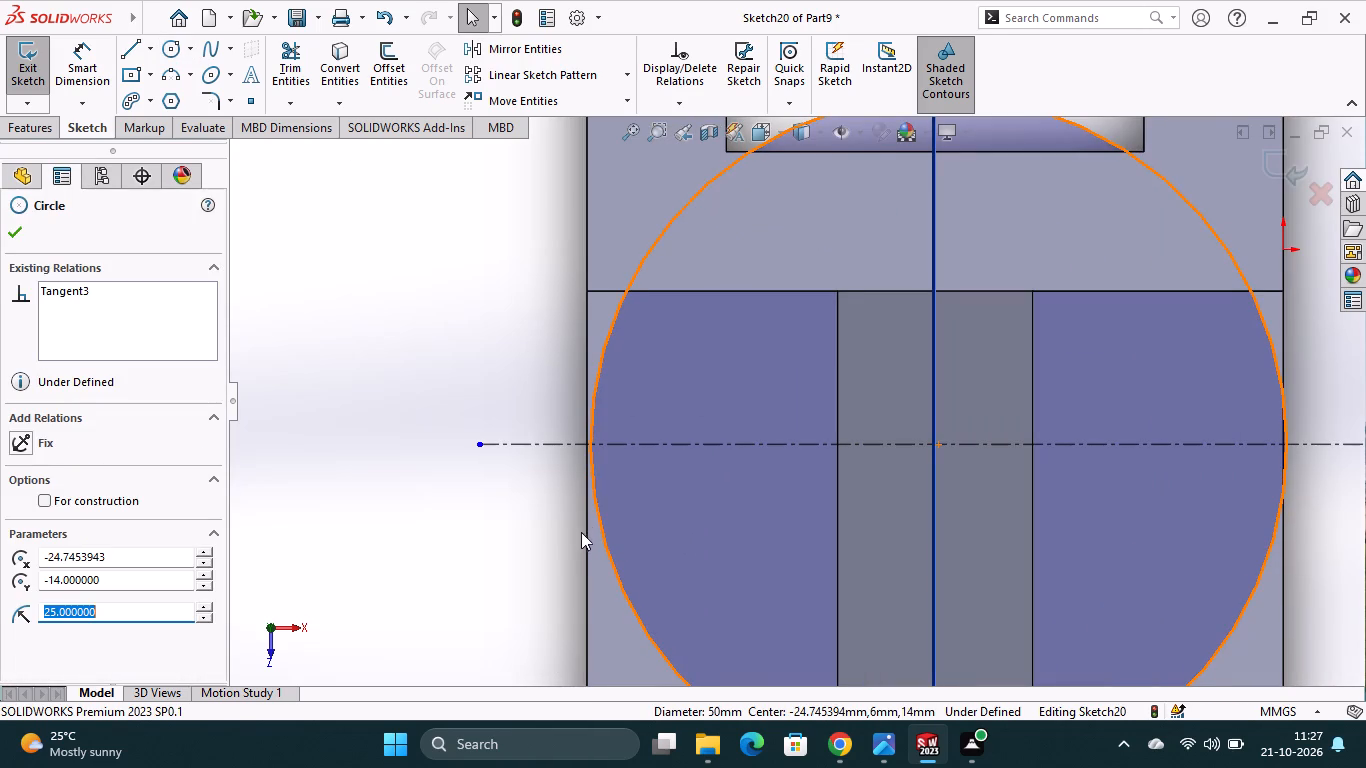
{"action": "left_click", "coordinate": [587, 536], "text": "ctrl"}
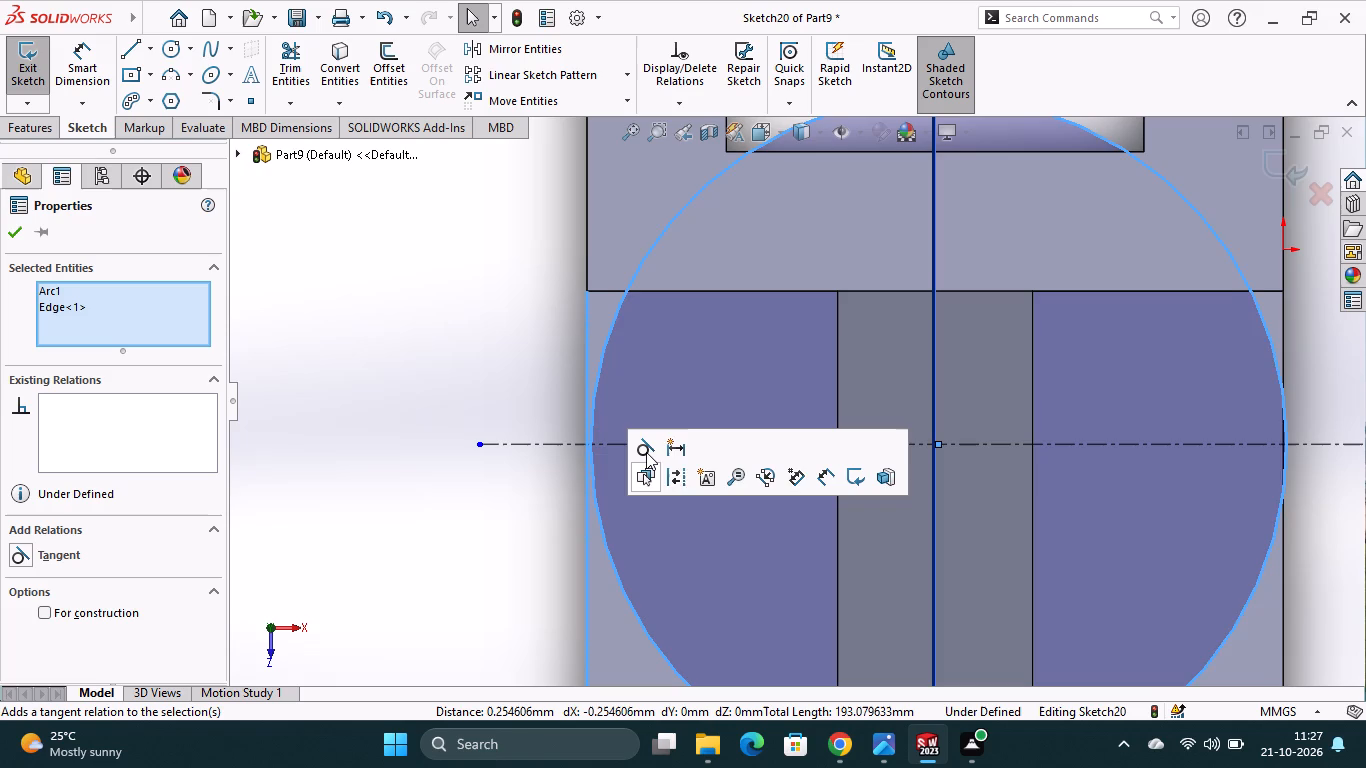
{"action": "left_click", "coordinate": [646, 452]}
{"action": "left_click", "coordinate": [503, 539]}
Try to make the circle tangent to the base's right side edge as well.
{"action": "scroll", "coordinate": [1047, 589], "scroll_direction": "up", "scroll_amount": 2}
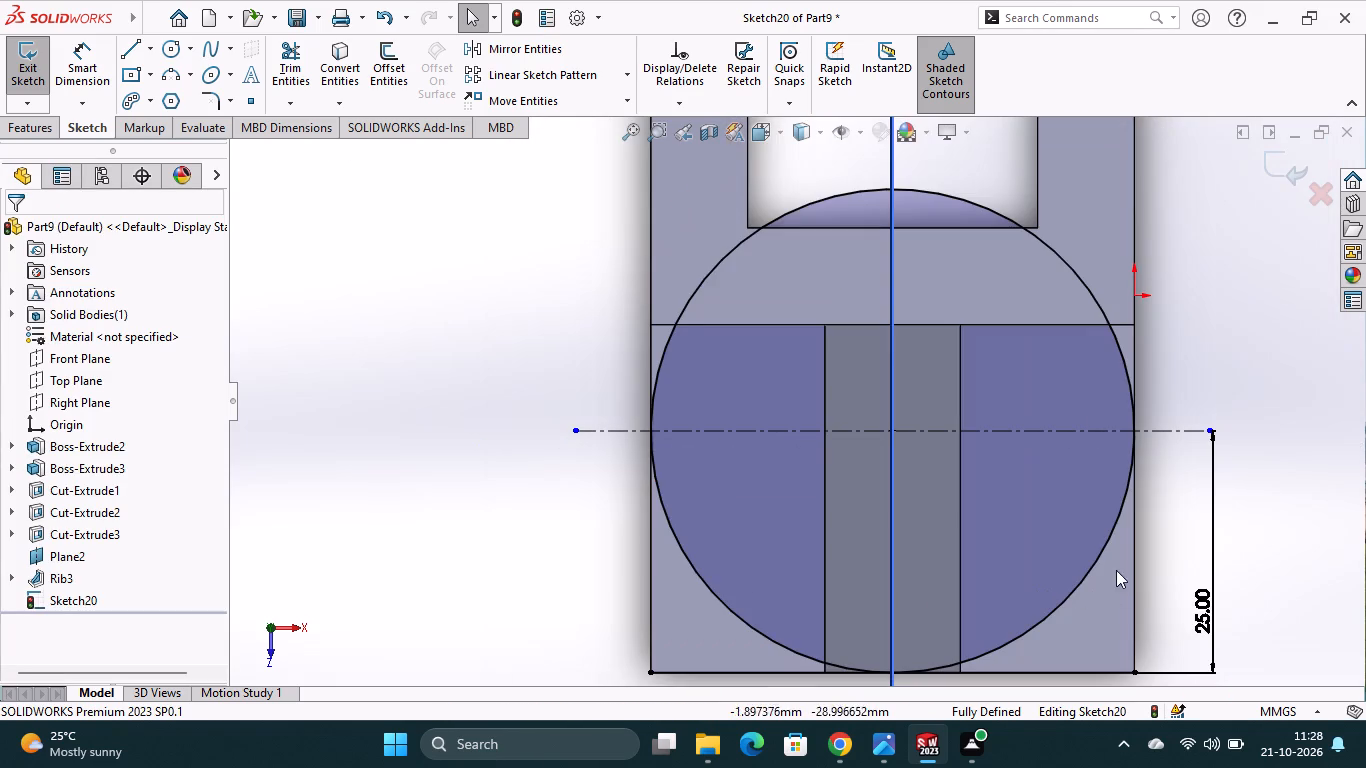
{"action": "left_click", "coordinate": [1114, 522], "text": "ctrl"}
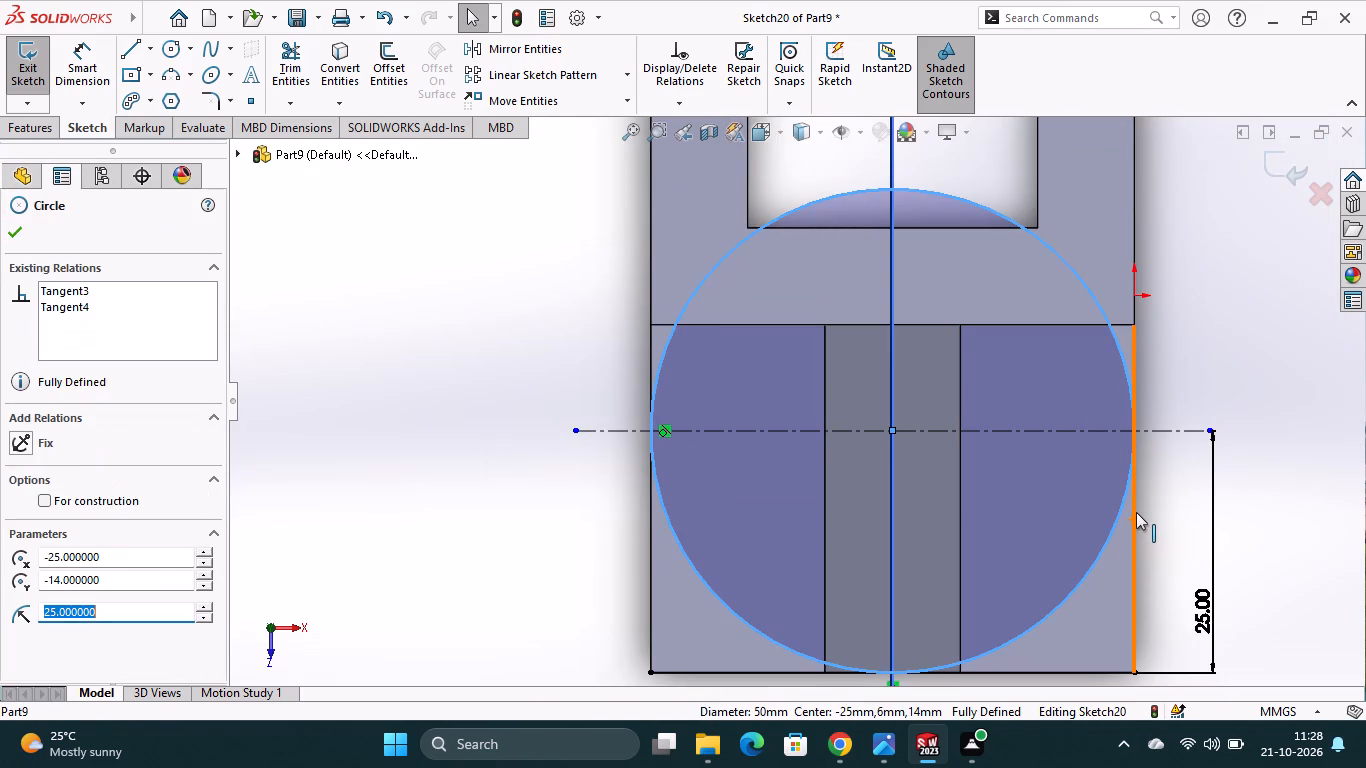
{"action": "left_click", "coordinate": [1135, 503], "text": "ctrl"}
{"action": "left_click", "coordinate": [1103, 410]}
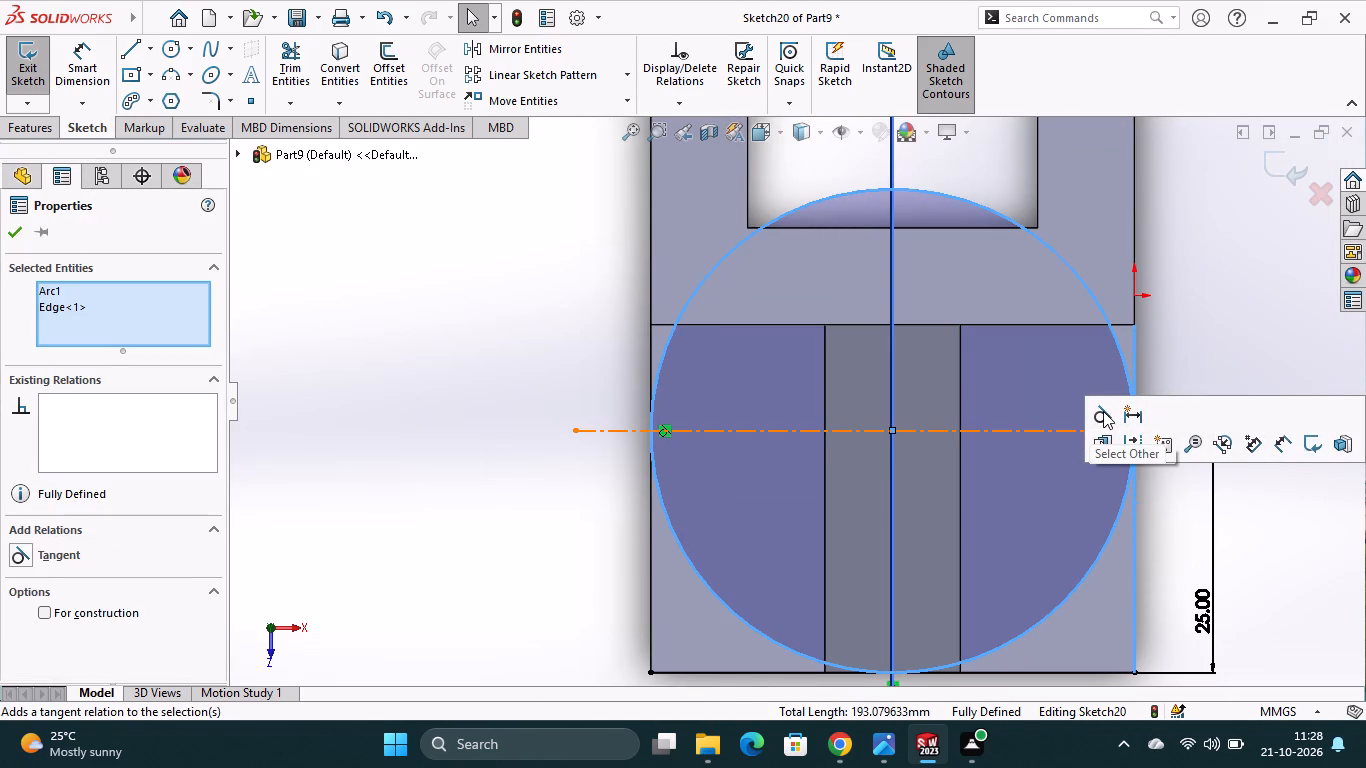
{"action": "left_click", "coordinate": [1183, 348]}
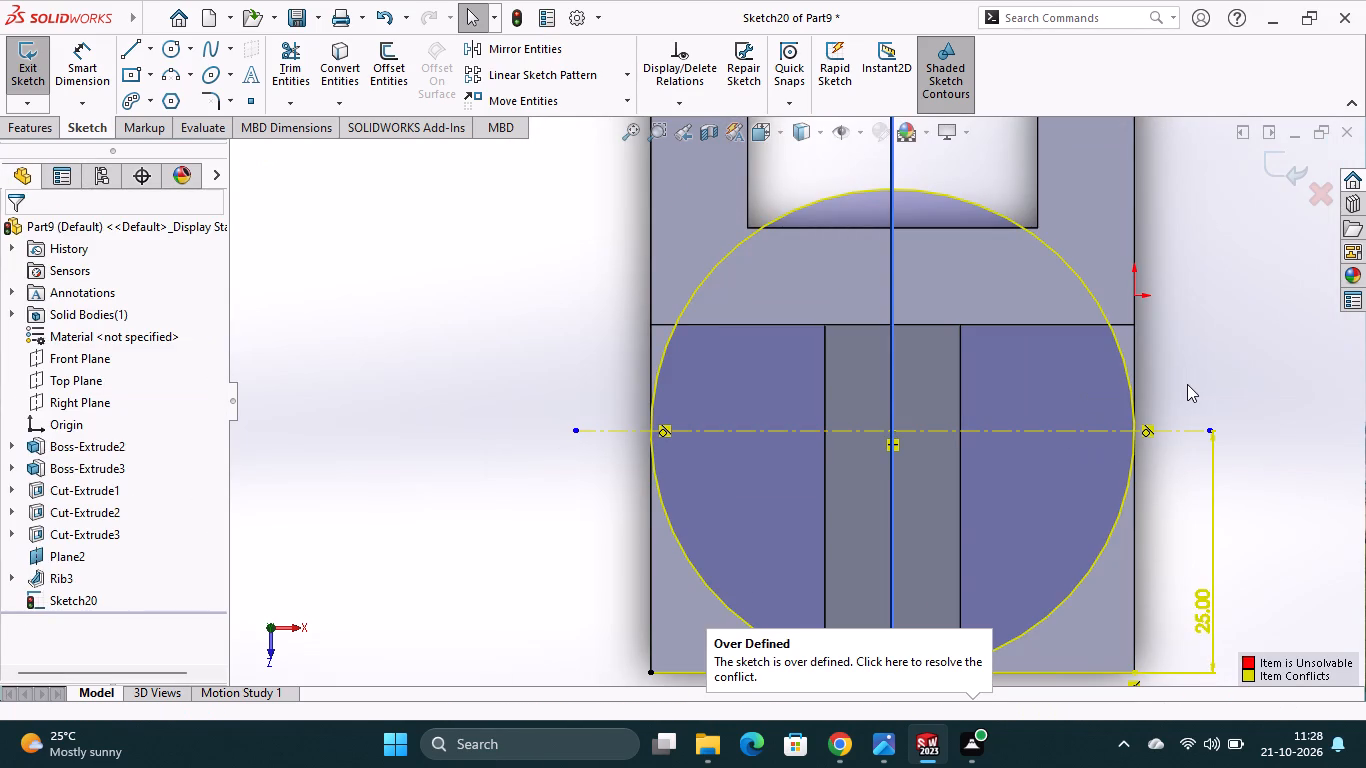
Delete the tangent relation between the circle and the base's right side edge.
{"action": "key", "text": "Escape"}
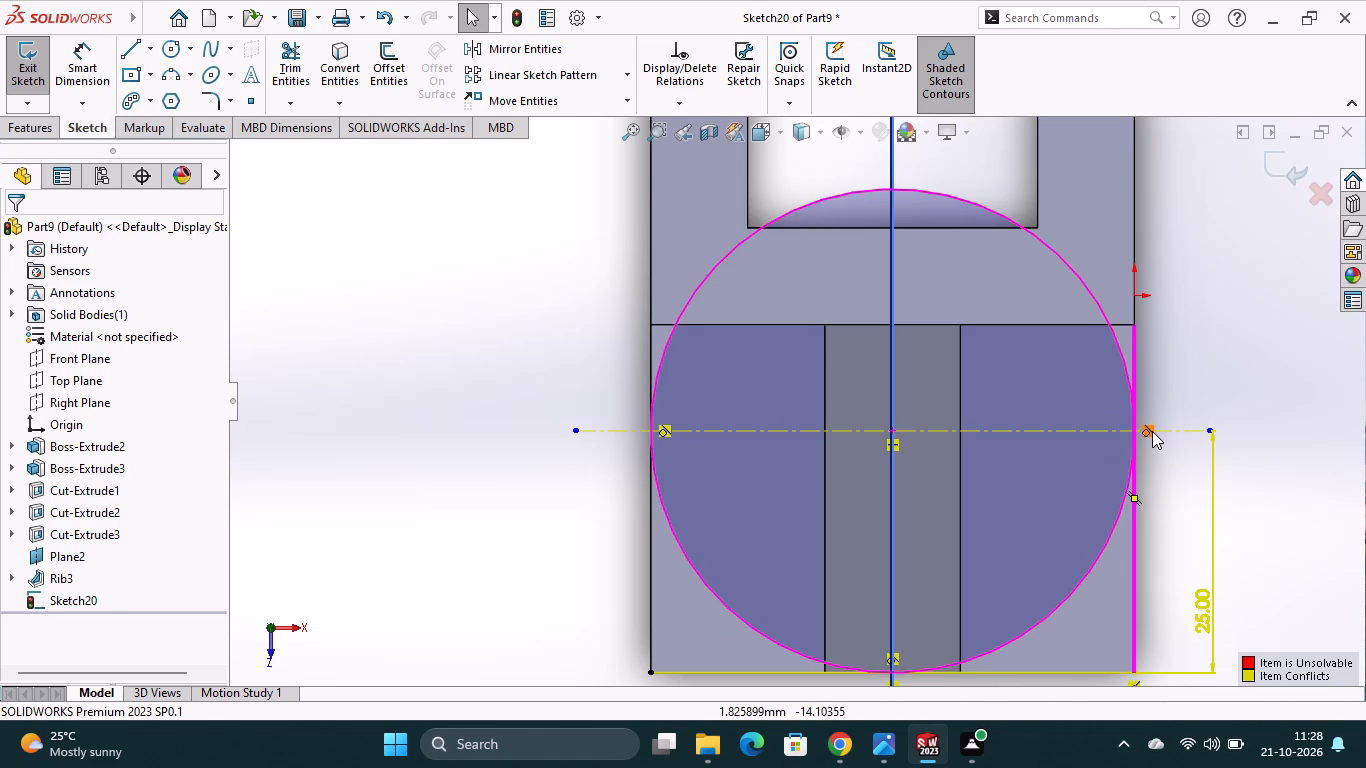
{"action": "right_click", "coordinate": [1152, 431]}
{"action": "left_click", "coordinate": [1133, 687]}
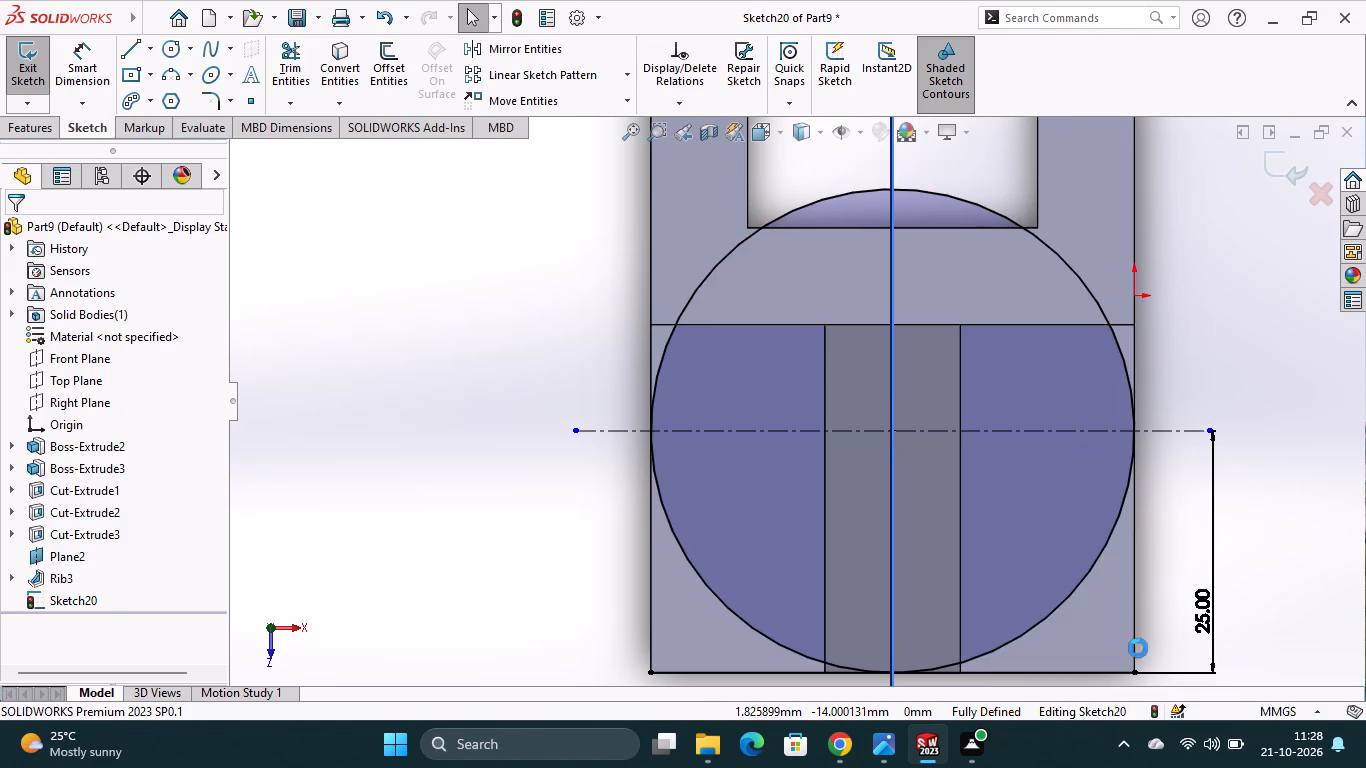
Examine closely how the circle meets the base's side edge and the line along its front edge.
{"action": "scroll", "coordinate": [1138, 414], "scroll_direction": "down", "scroll_amount": 8}
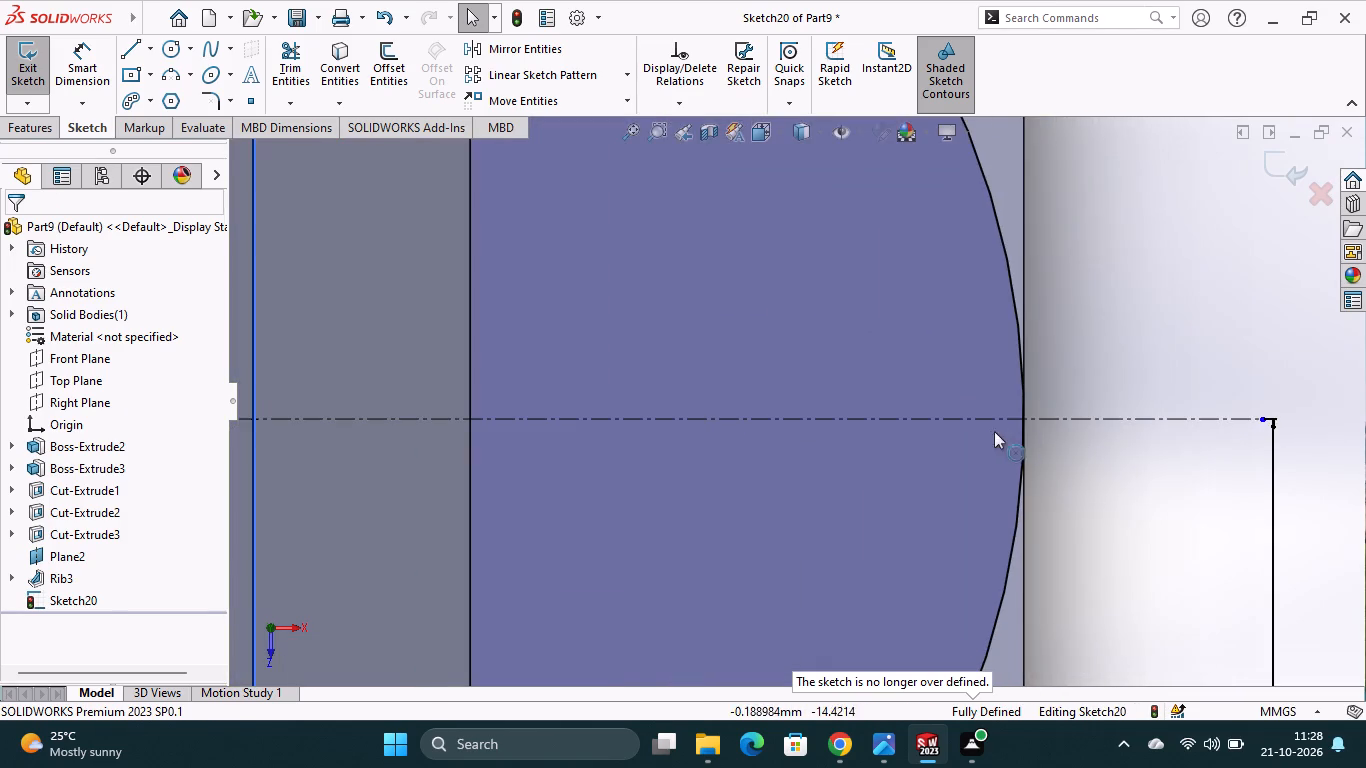
{"action": "scroll", "coordinate": [990, 431], "scroll_direction": "up", "scroll_amount": 5}
{"action": "scroll", "coordinate": [899, 466], "scroll_direction": "up", "scroll_amount": 2}
{"action": "scroll", "coordinate": [669, 616], "scroll_direction": "down", "scroll_amount": 2}
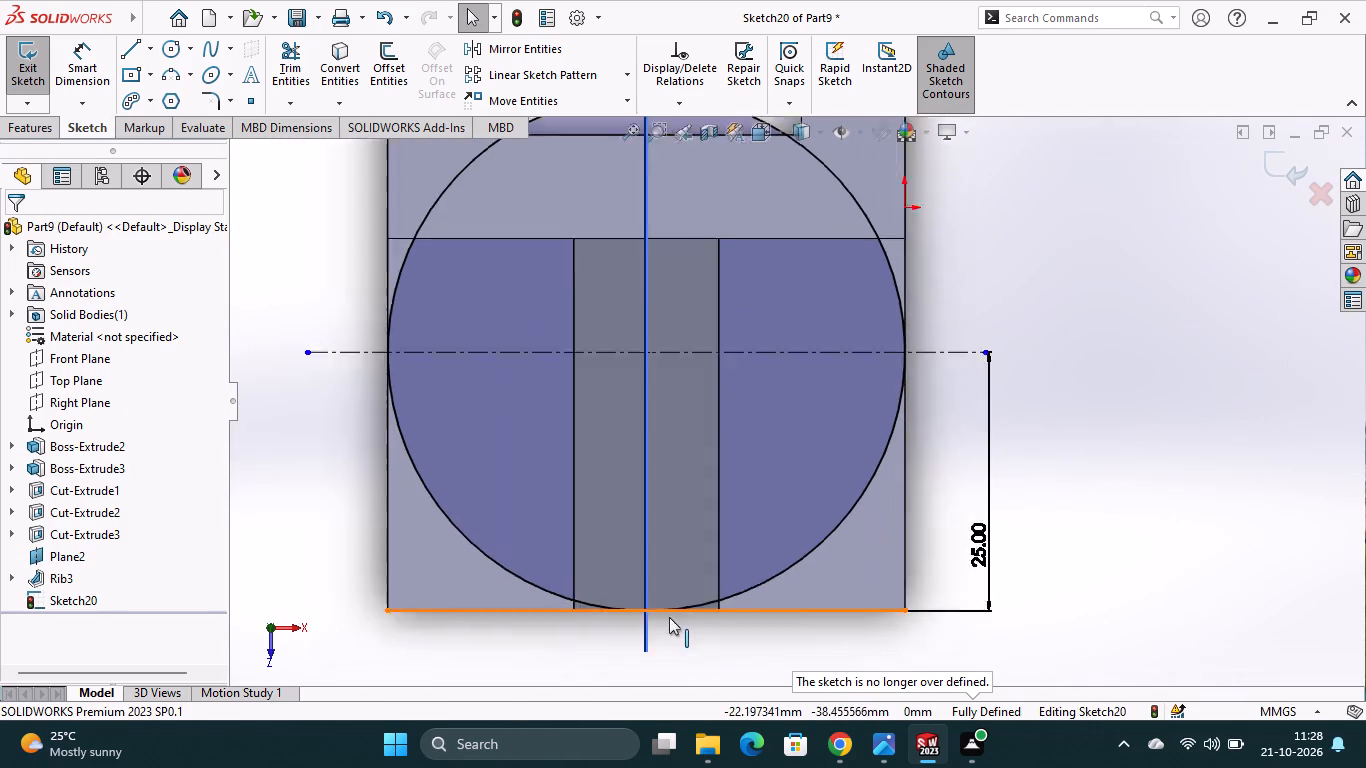
{"action": "scroll", "coordinate": [669, 617], "scroll_direction": "down", "scroll_amount": 6}
{"action": "scroll", "coordinate": [716, 473], "scroll_direction": "down", "scroll_amount": 2}
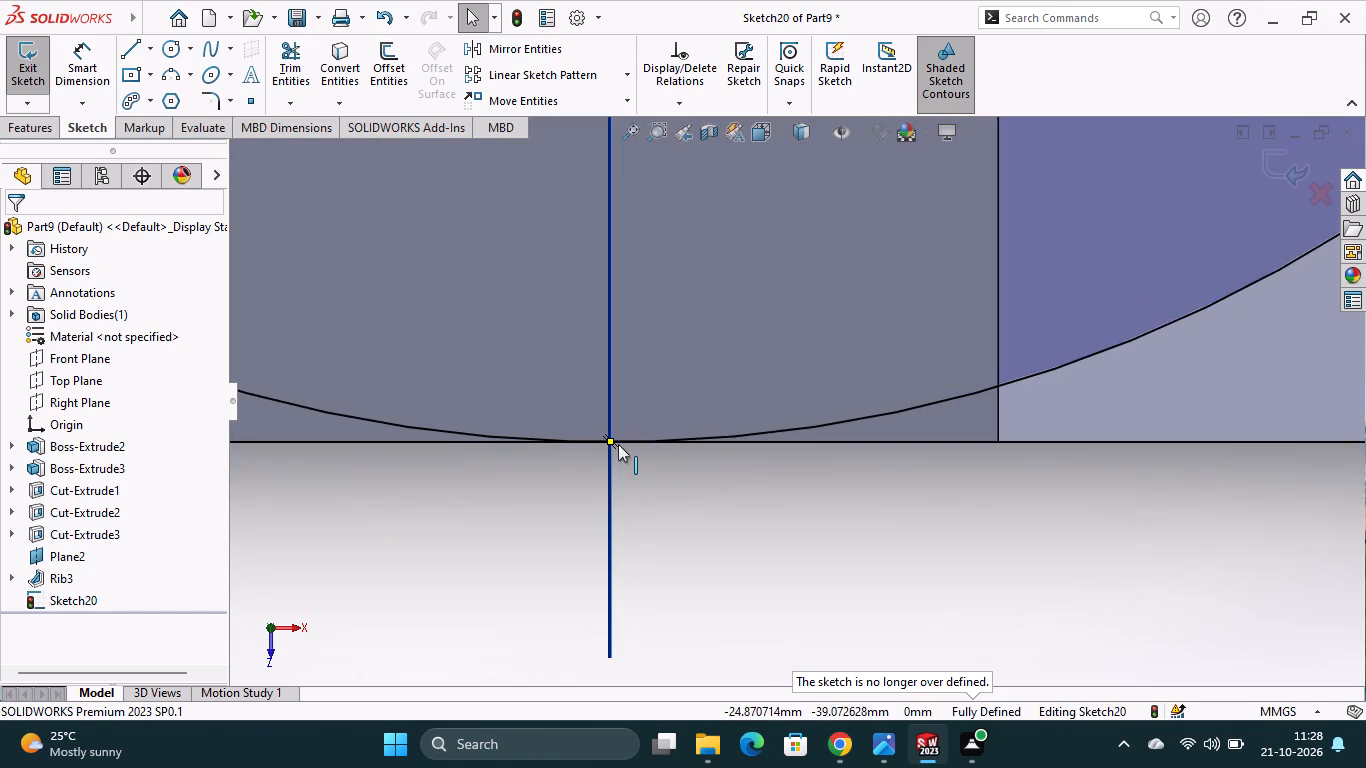
{"action": "scroll", "coordinate": [618, 442], "scroll_direction": "down", "scroll_amount": 11}
{"action": "scroll", "coordinate": [709, 440], "scroll_direction": "up", "scroll_amount": 6}
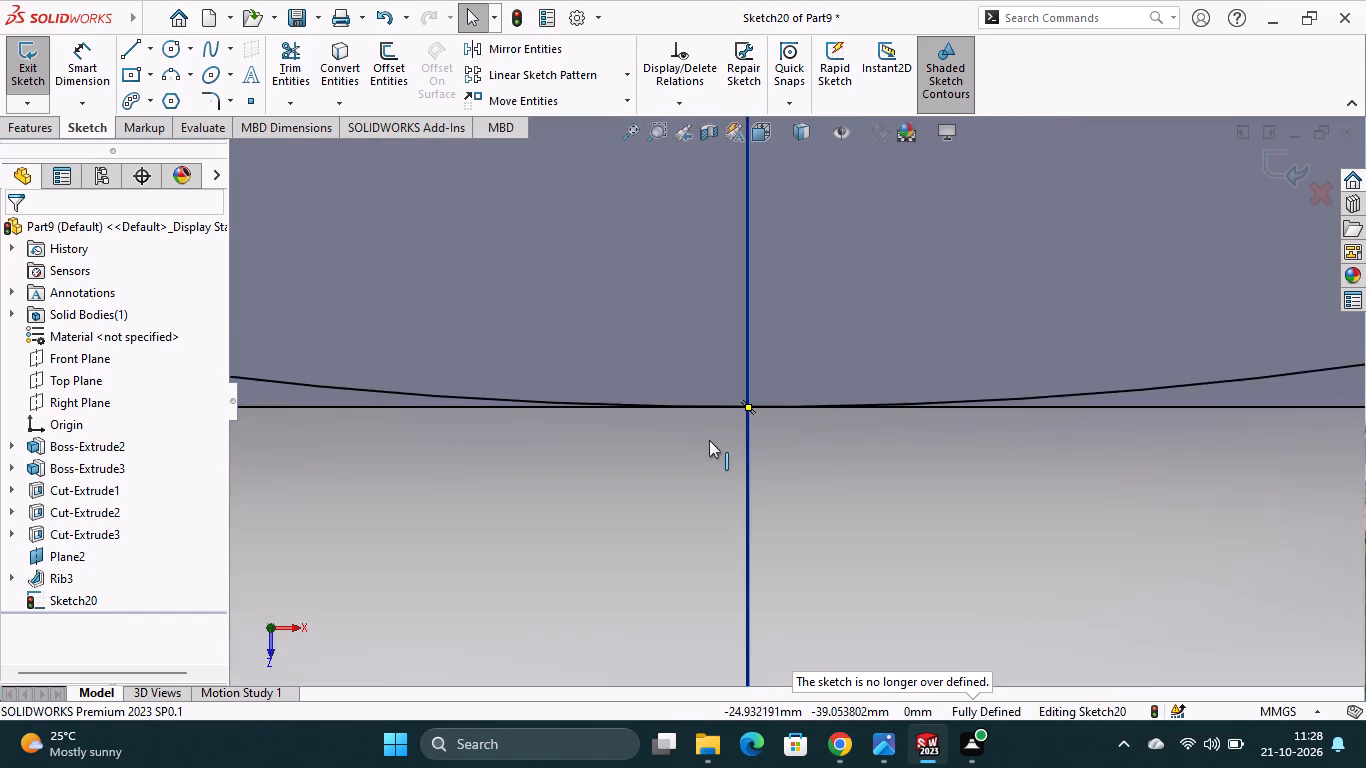
{"action": "scroll", "coordinate": [709, 440], "scroll_direction": "up", "scroll_amount": 19}
{"action": "scroll", "coordinate": [803, 397], "scroll_direction": "up", "scroll_amount": 1}
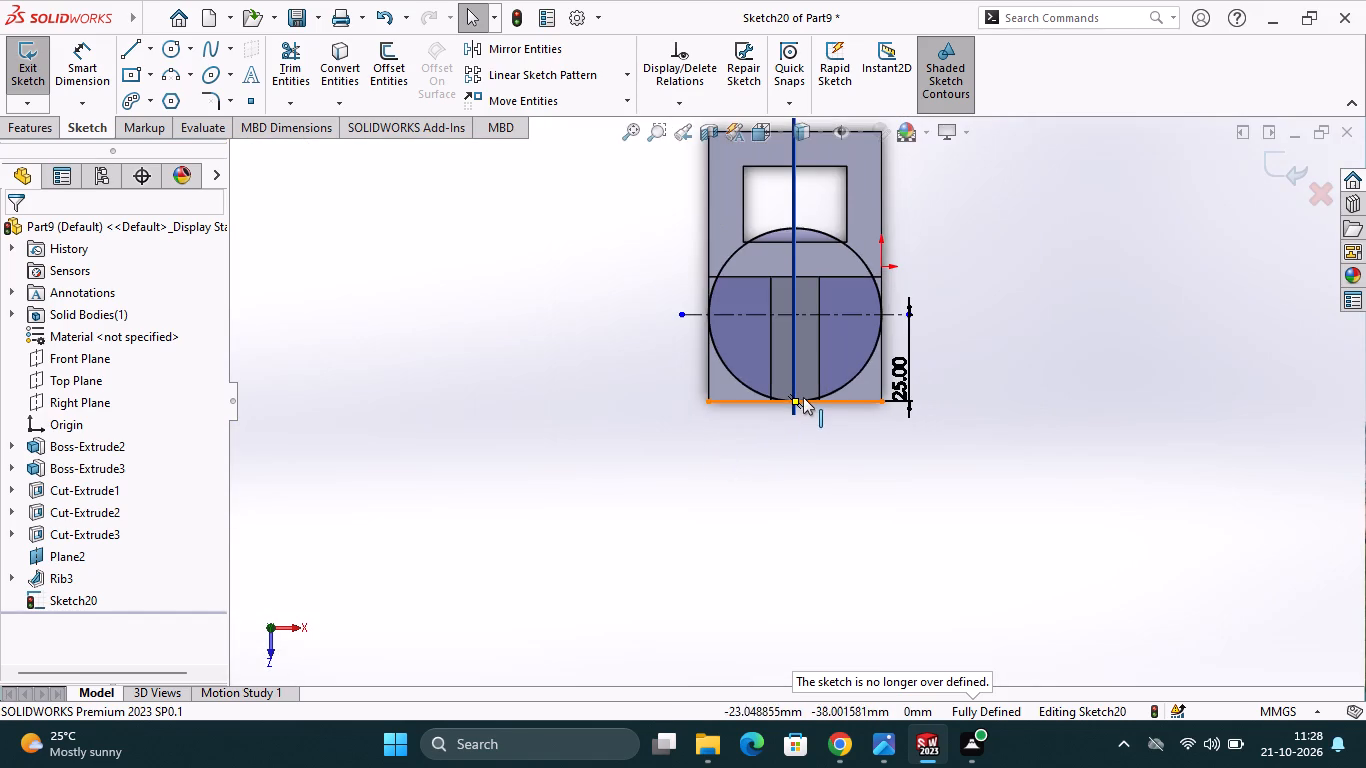
Trim away the half of the circle behind the centerline, keeping the front semicircle.
{"action": "scroll", "coordinate": [864, 336], "scroll_direction": "down", "scroll_amount": 3}
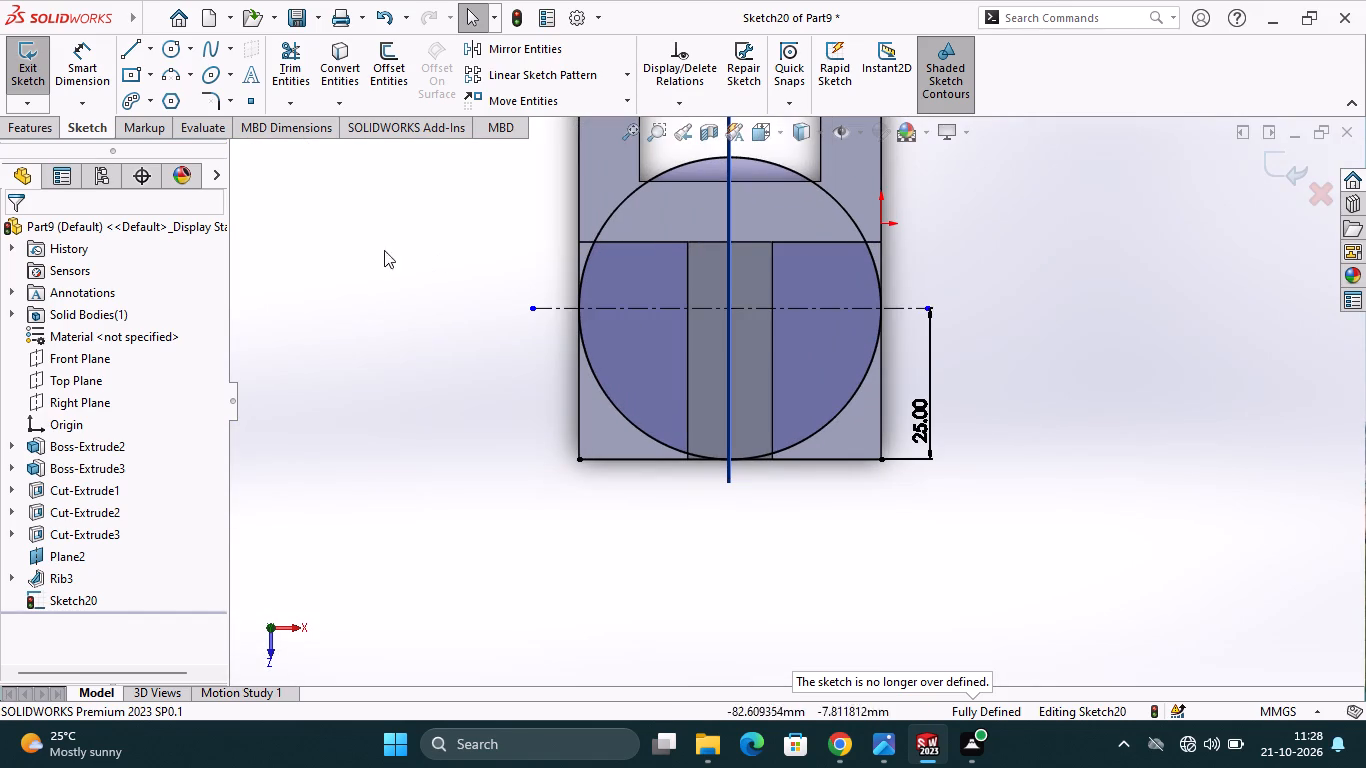
{"action": "left_click", "coordinate": [290, 58]}
{"action": "left_click", "coordinate": [591, 255]}
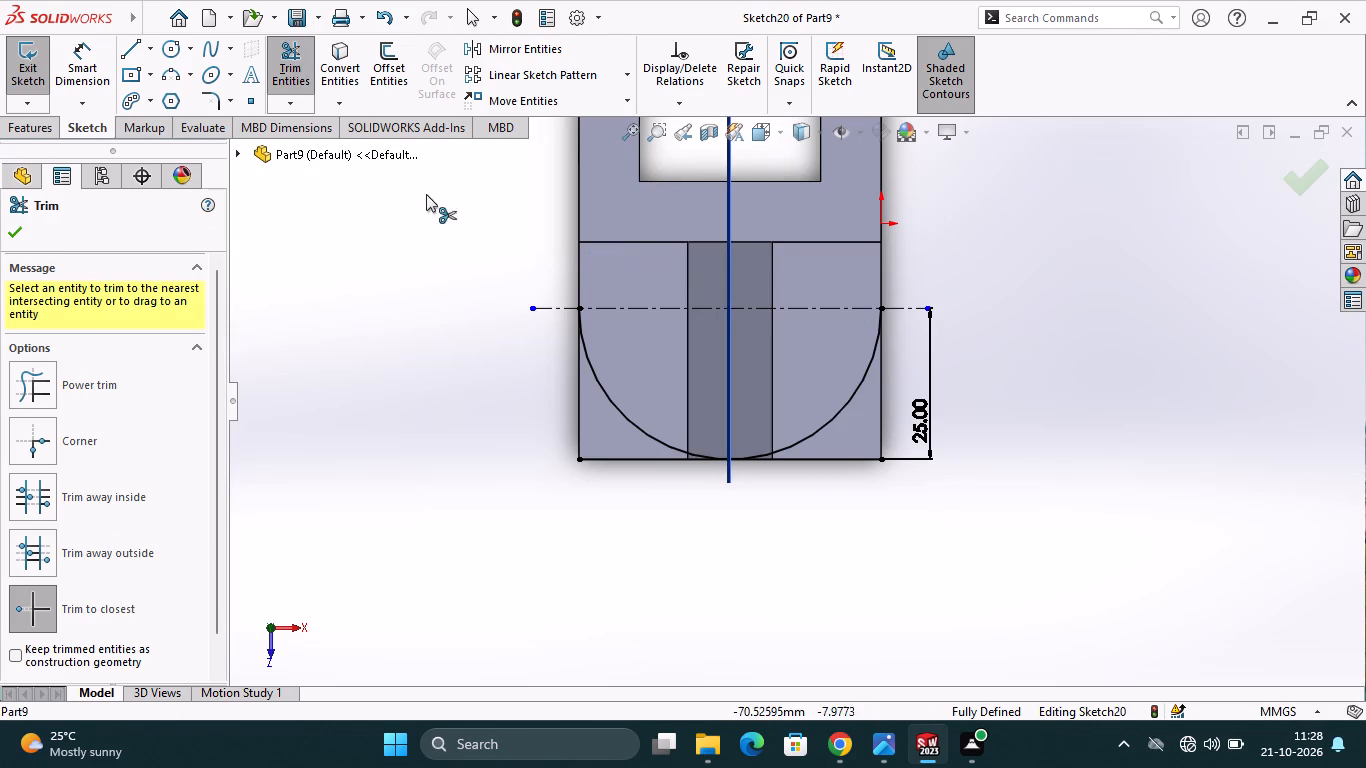
Draw a 25 mm vertical line along each side of the base, from the arc's endpoint to the front corner.
{"action": "left_click", "coordinate": [130, 53]}
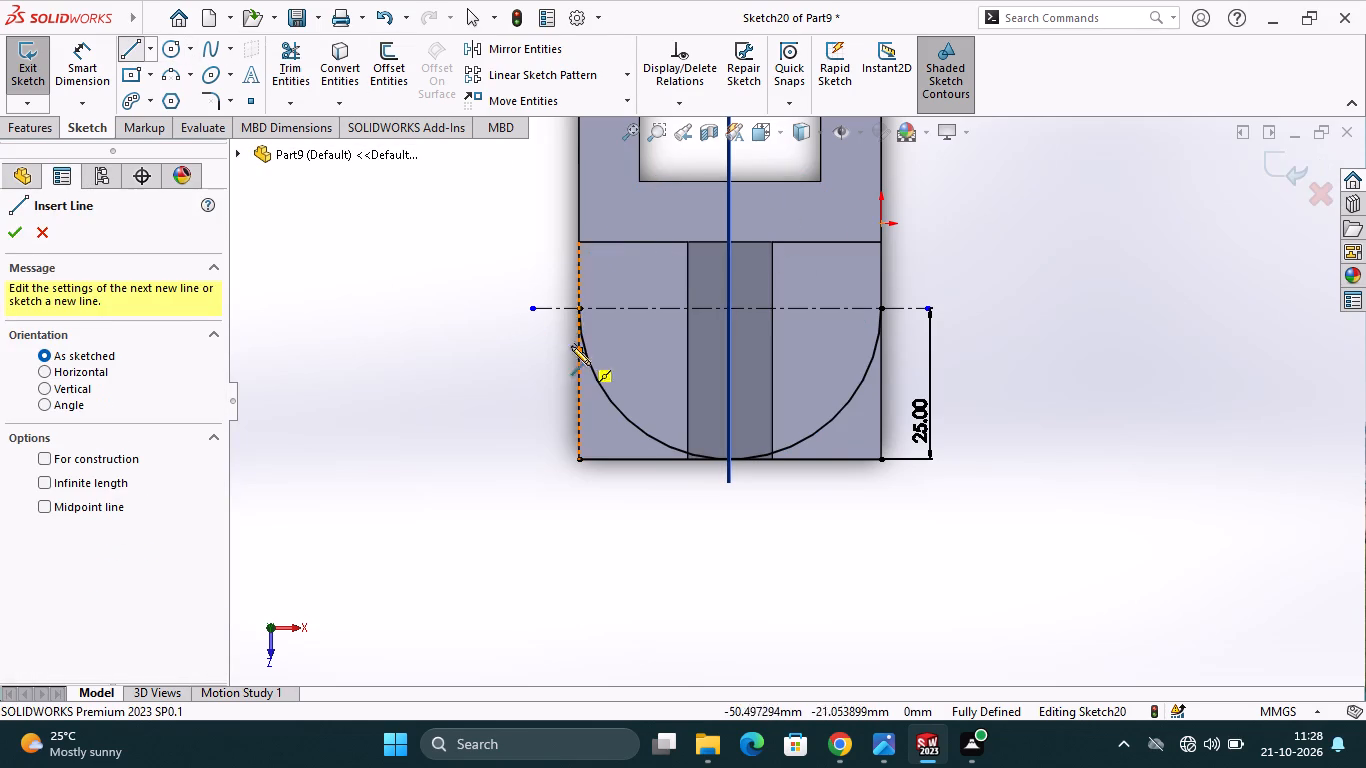
{"action": "left_click", "coordinate": [579, 304]}
{"action": "left_click", "coordinate": [576, 460]}
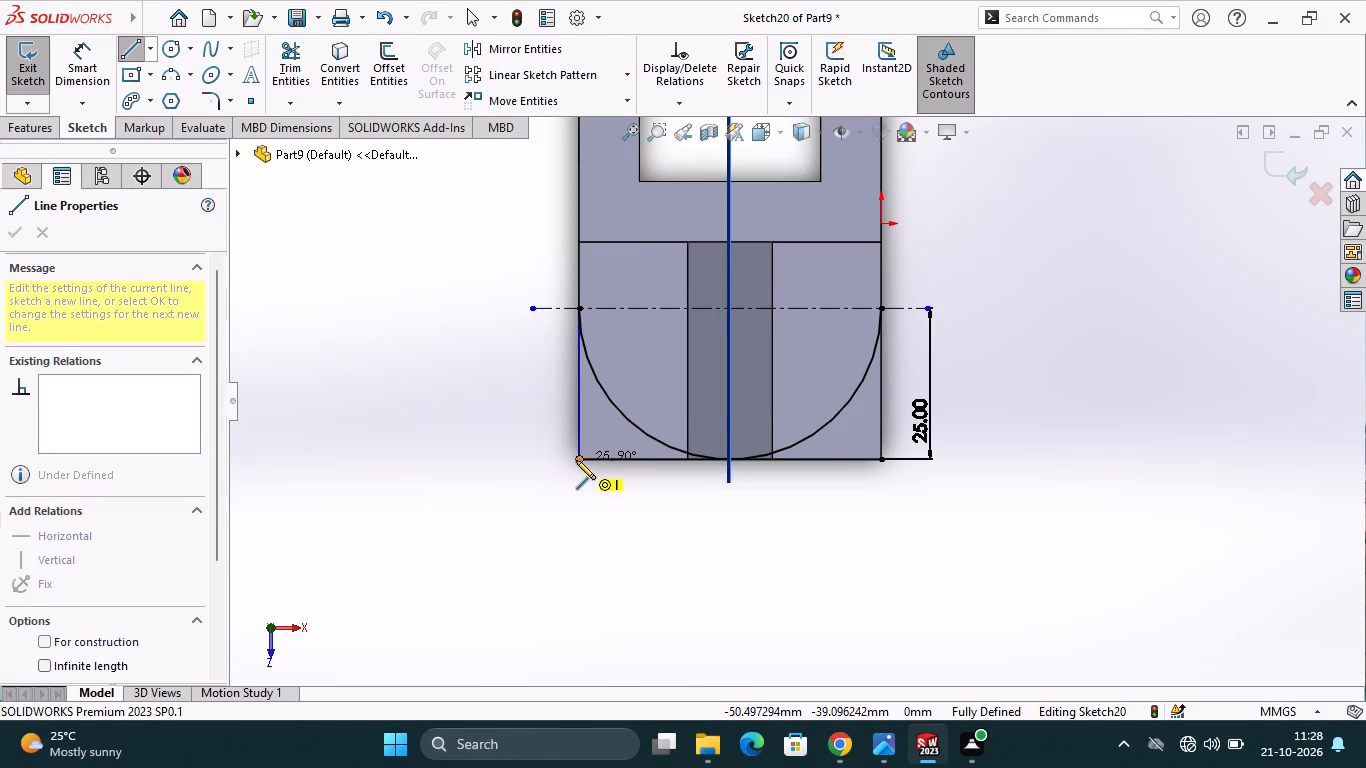
{"action": "key", "text": "Escape"}
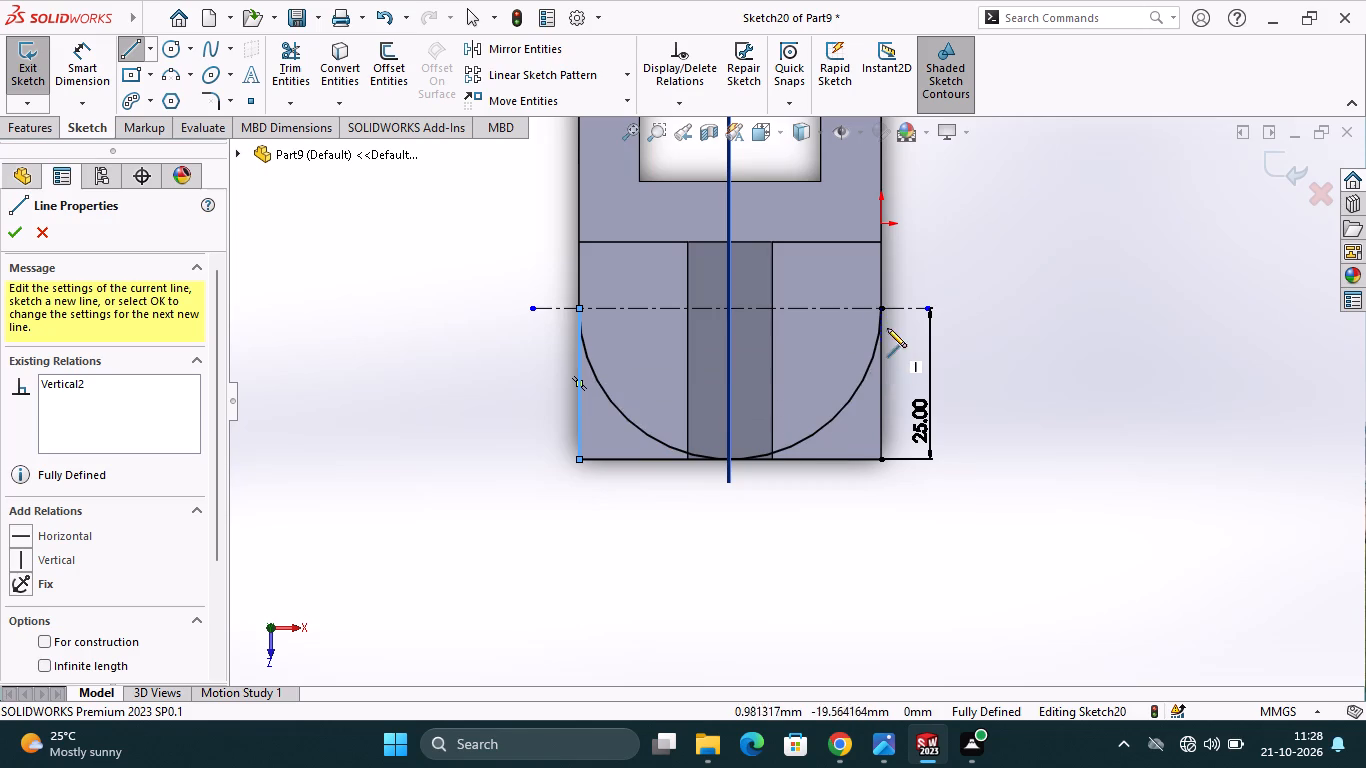
{"action": "left_click", "coordinate": [884, 306]}
{"action": "left_click", "coordinate": [881, 461]}
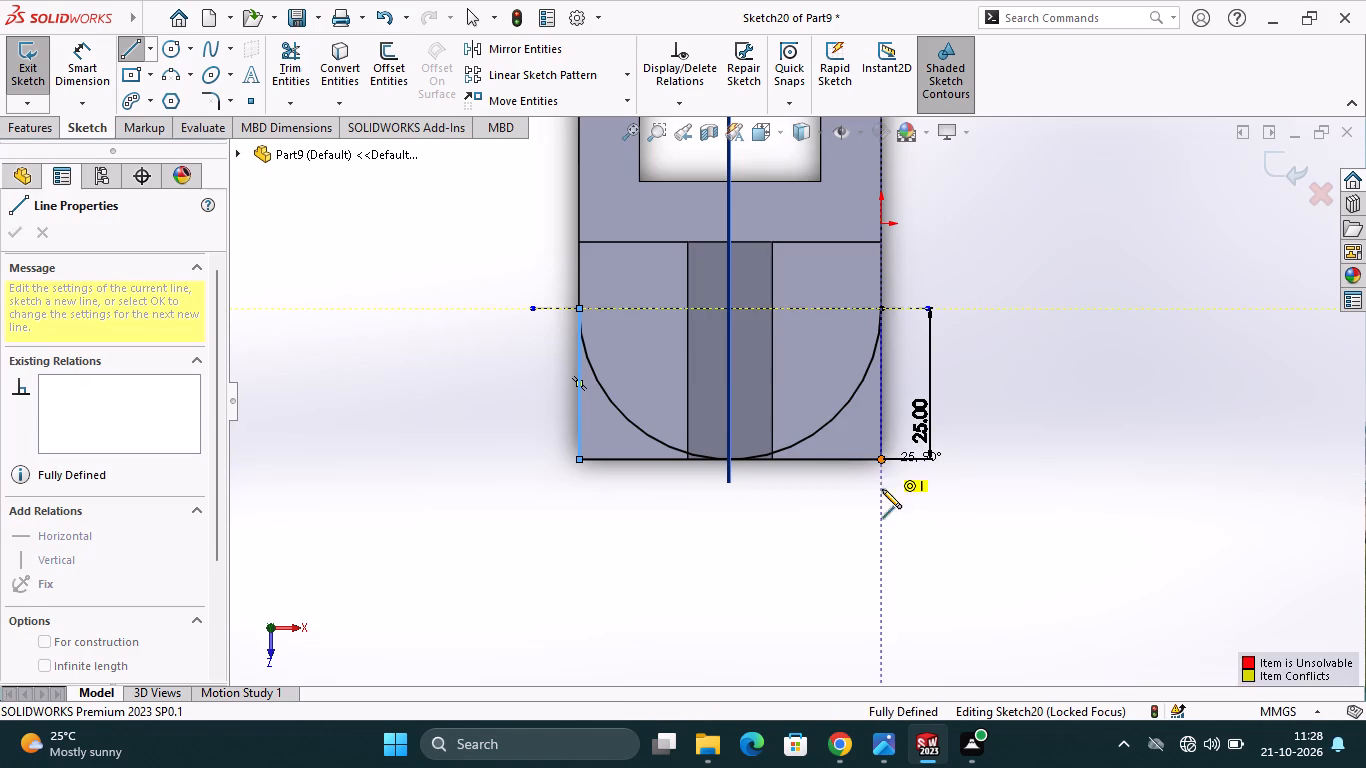
{"action": "key", "text": "Escape"}
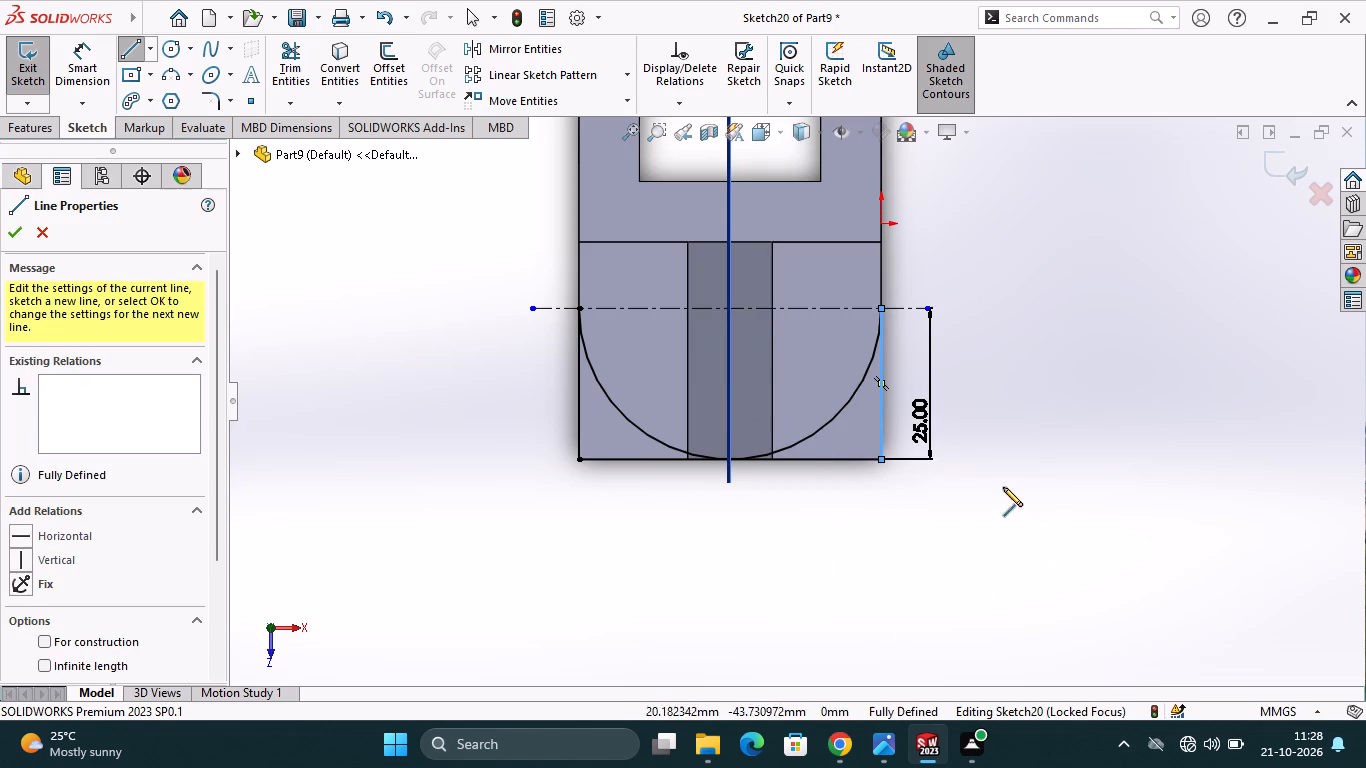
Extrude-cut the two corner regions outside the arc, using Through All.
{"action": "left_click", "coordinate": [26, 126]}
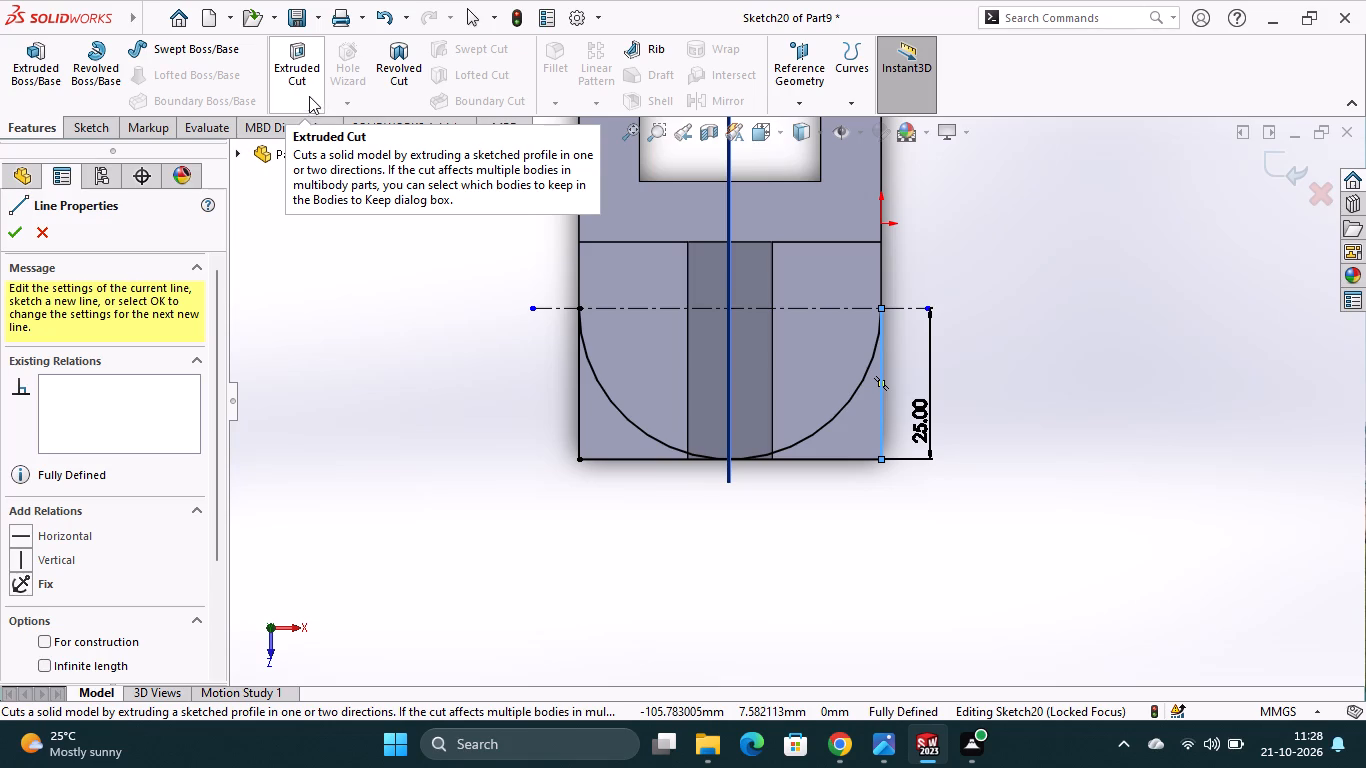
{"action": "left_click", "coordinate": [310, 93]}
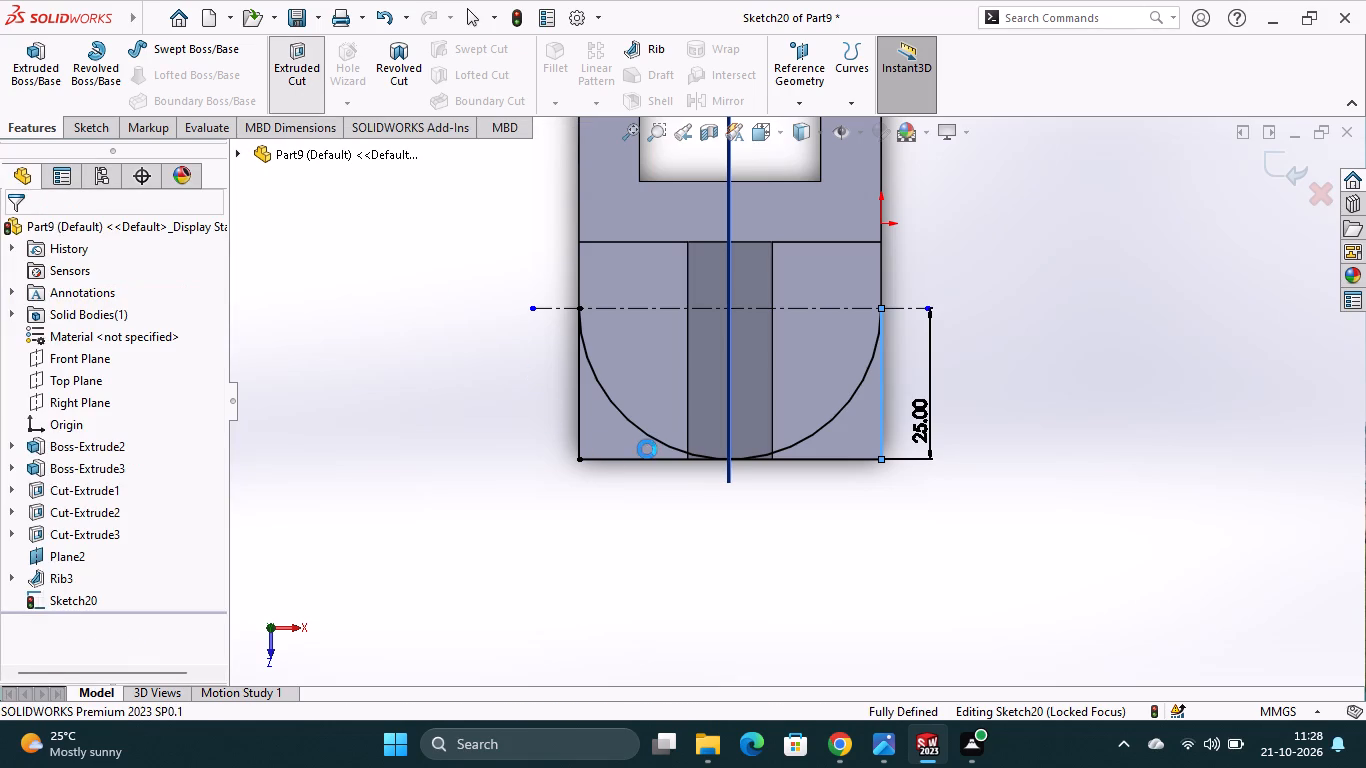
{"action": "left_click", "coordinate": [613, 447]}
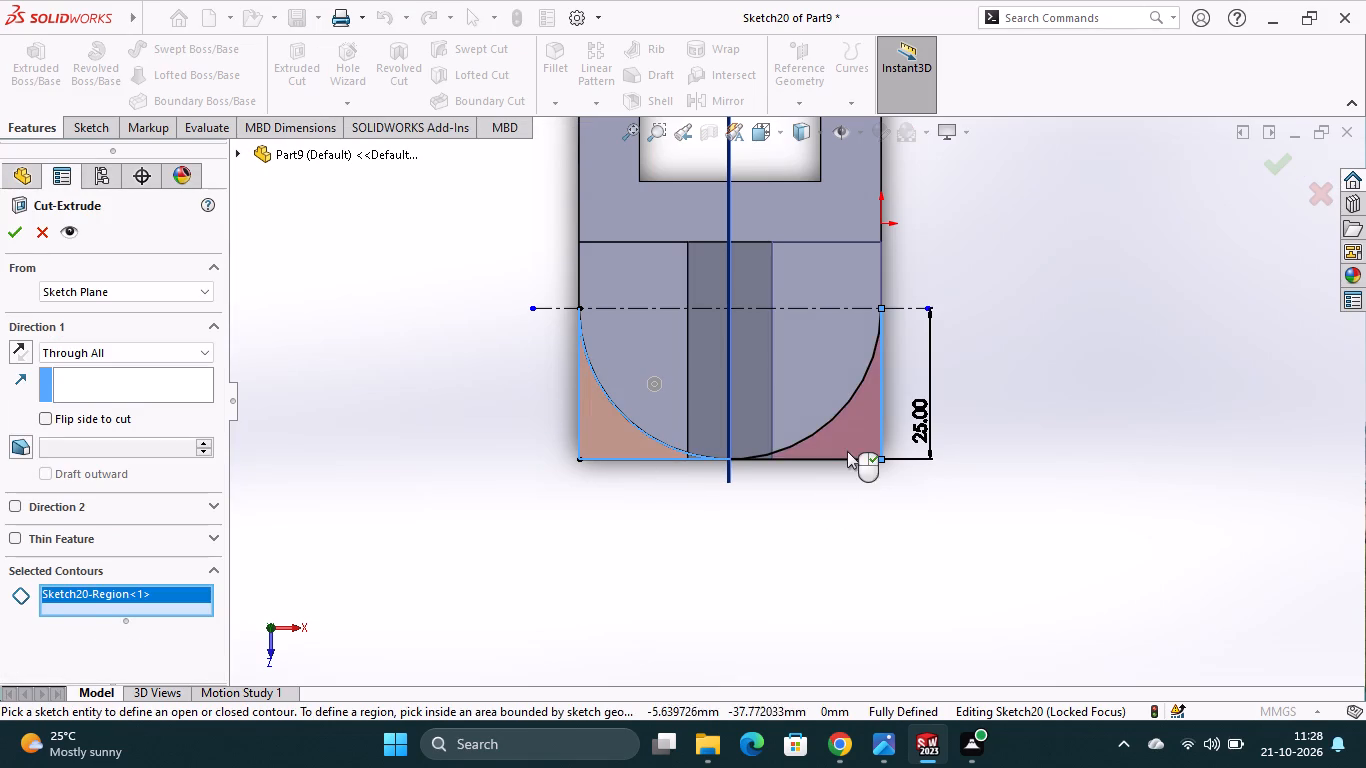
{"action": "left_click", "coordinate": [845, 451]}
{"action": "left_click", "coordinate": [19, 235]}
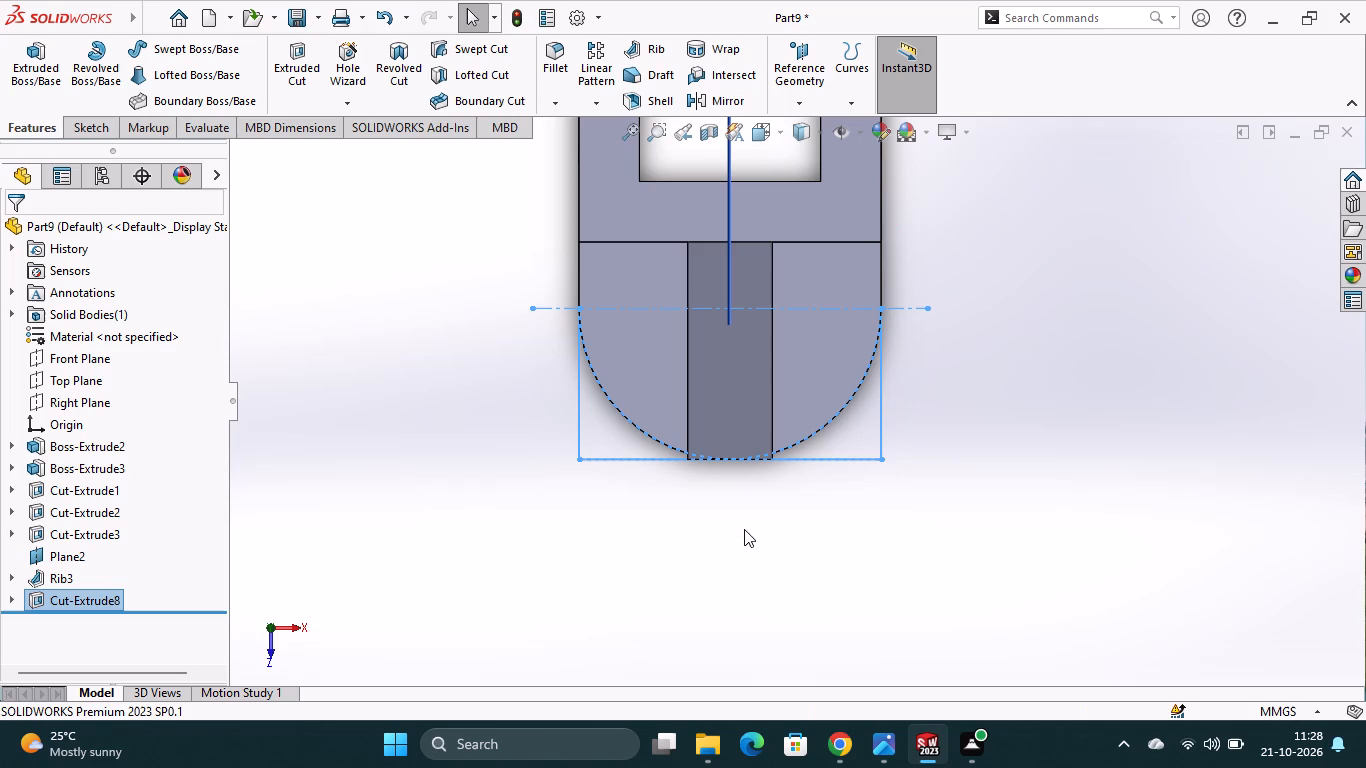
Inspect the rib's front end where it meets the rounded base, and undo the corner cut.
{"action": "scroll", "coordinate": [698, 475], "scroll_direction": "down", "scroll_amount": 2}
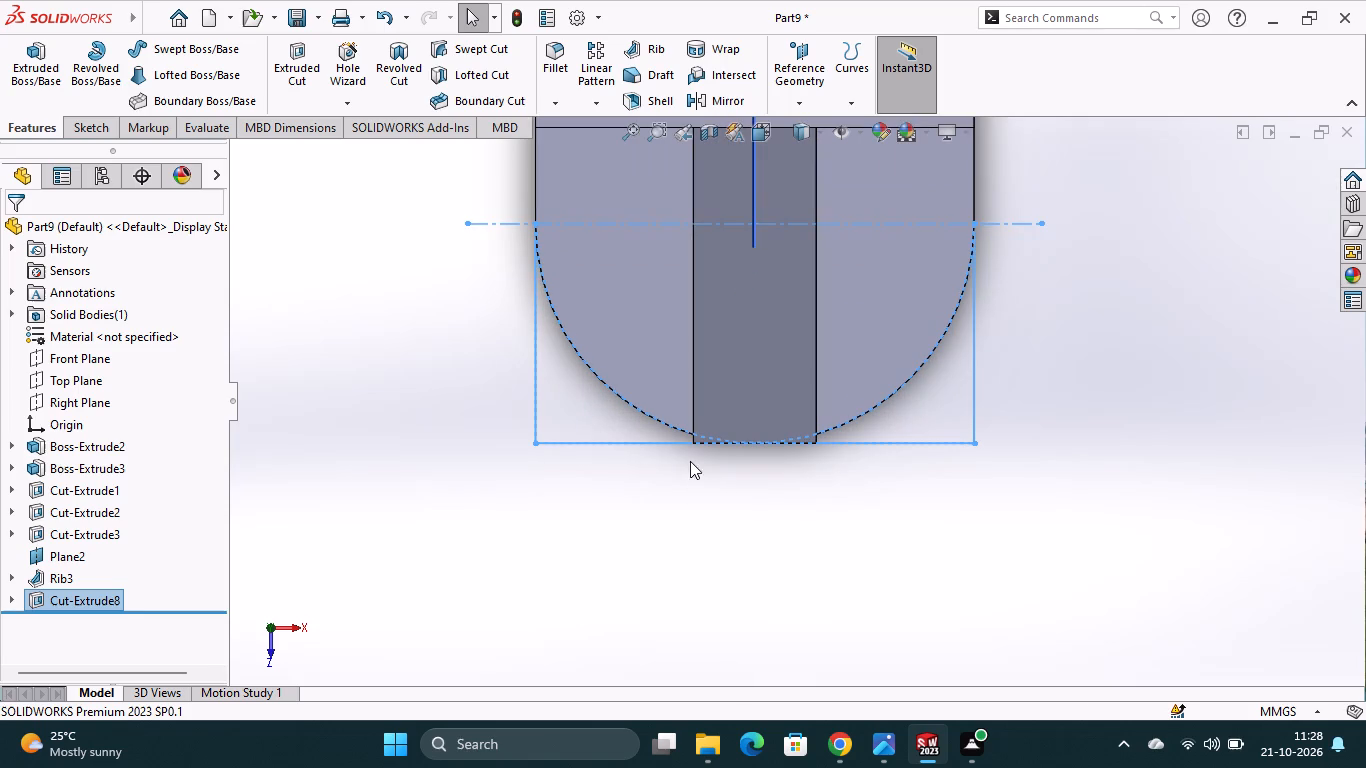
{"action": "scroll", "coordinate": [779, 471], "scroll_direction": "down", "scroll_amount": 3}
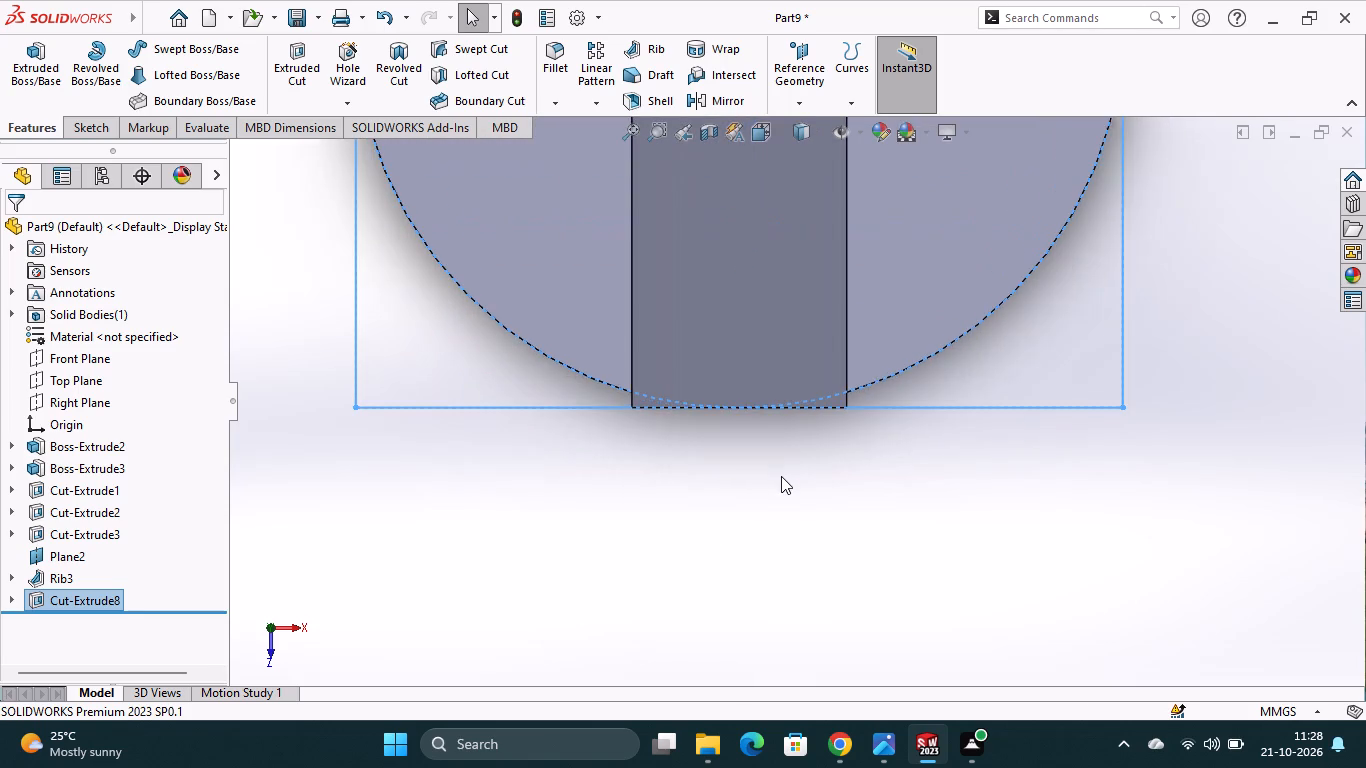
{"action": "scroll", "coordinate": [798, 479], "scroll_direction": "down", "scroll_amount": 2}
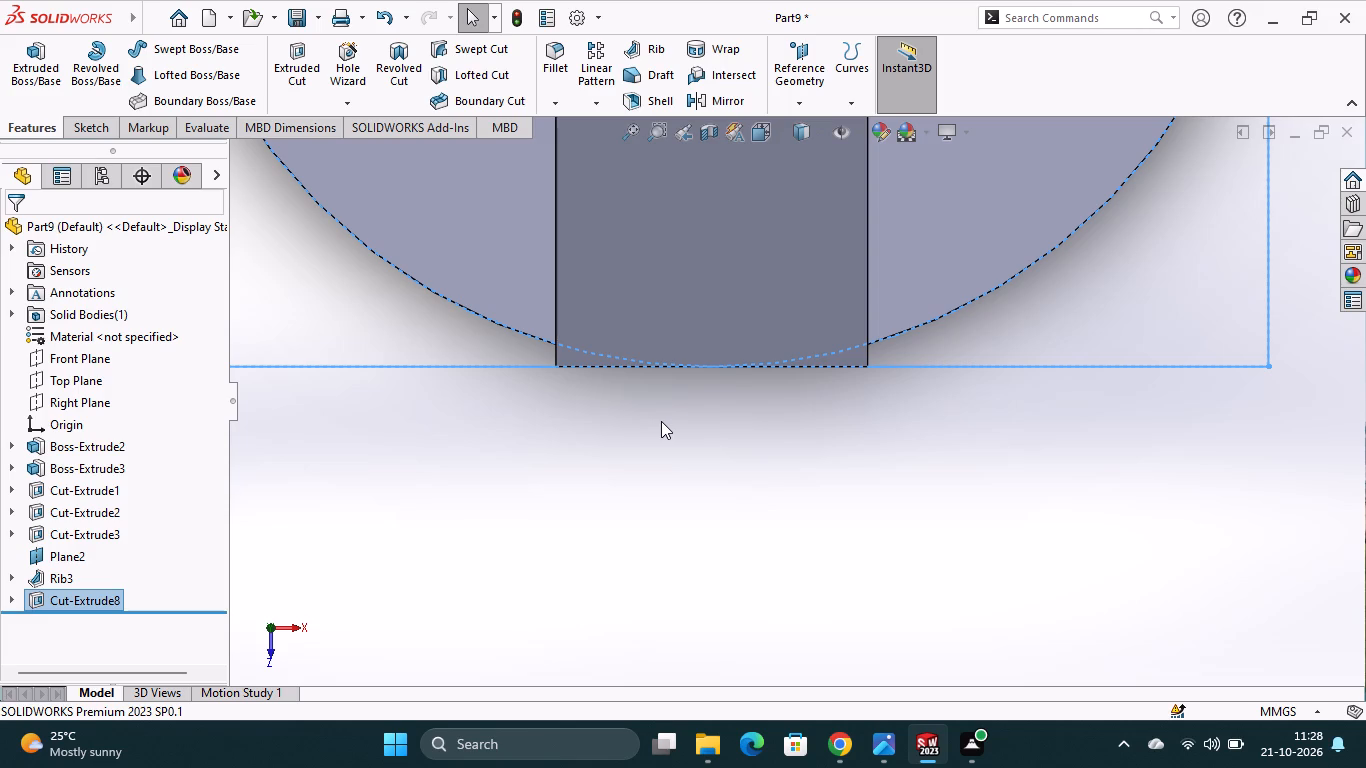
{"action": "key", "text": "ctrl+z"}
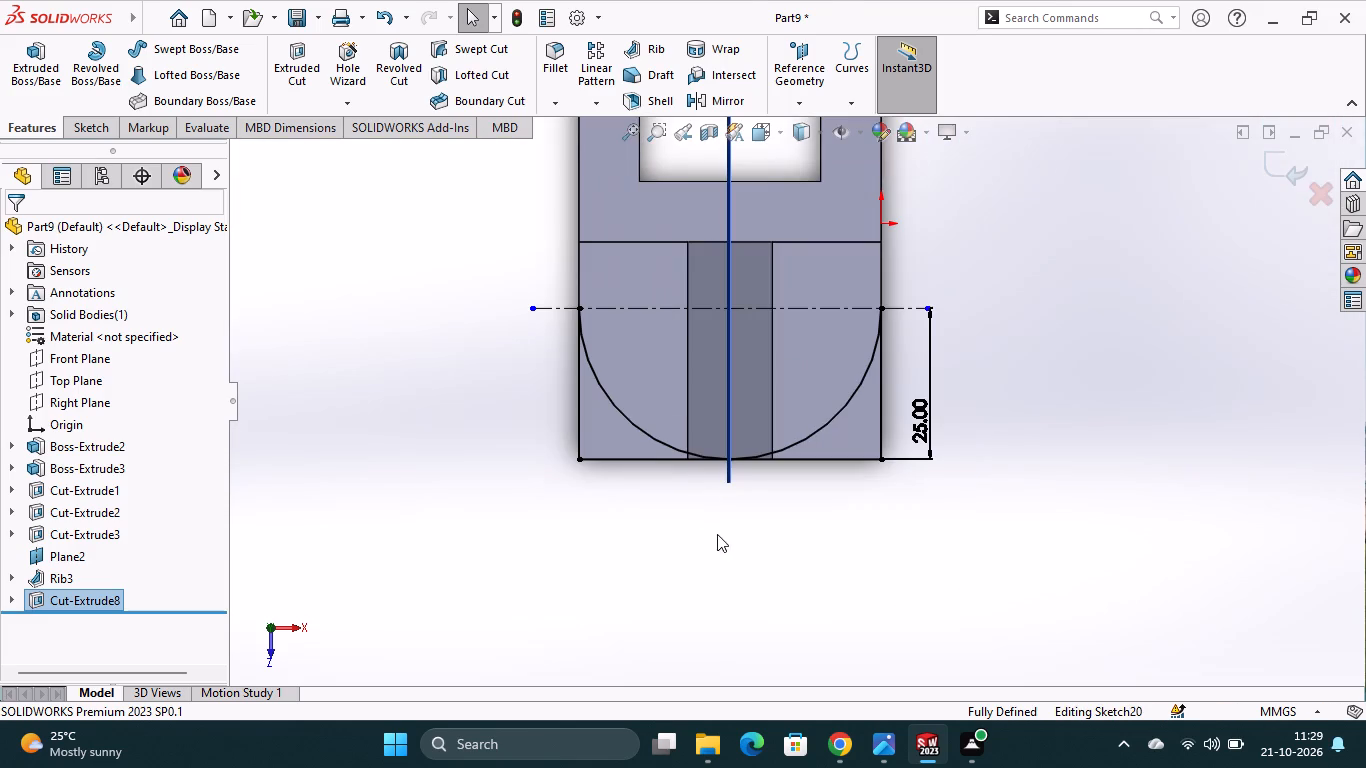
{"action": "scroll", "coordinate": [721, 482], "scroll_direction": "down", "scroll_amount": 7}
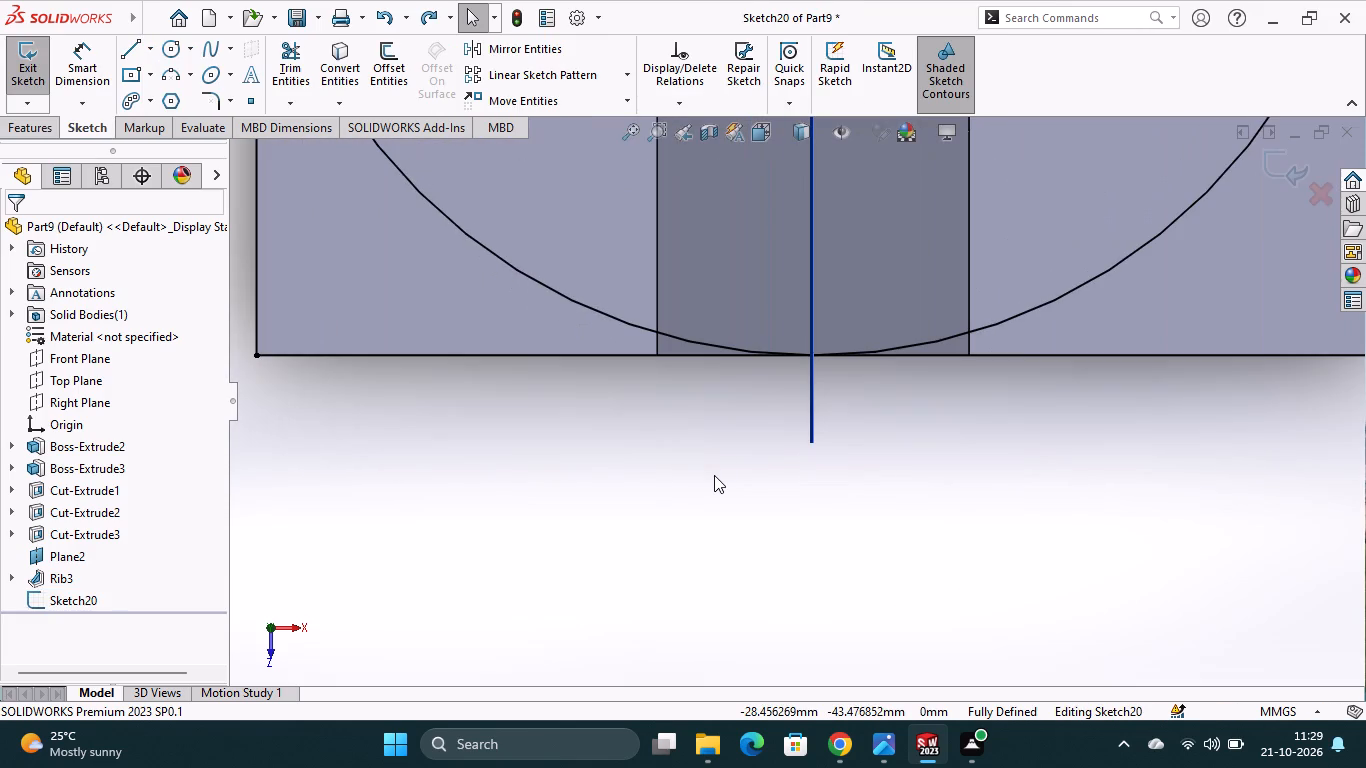
Convert the rib's two side edges into sketch lines near the front of the base.
{"action": "scroll", "coordinate": [669, 387], "scroll_direction": "up", "scroll_amount": 3}
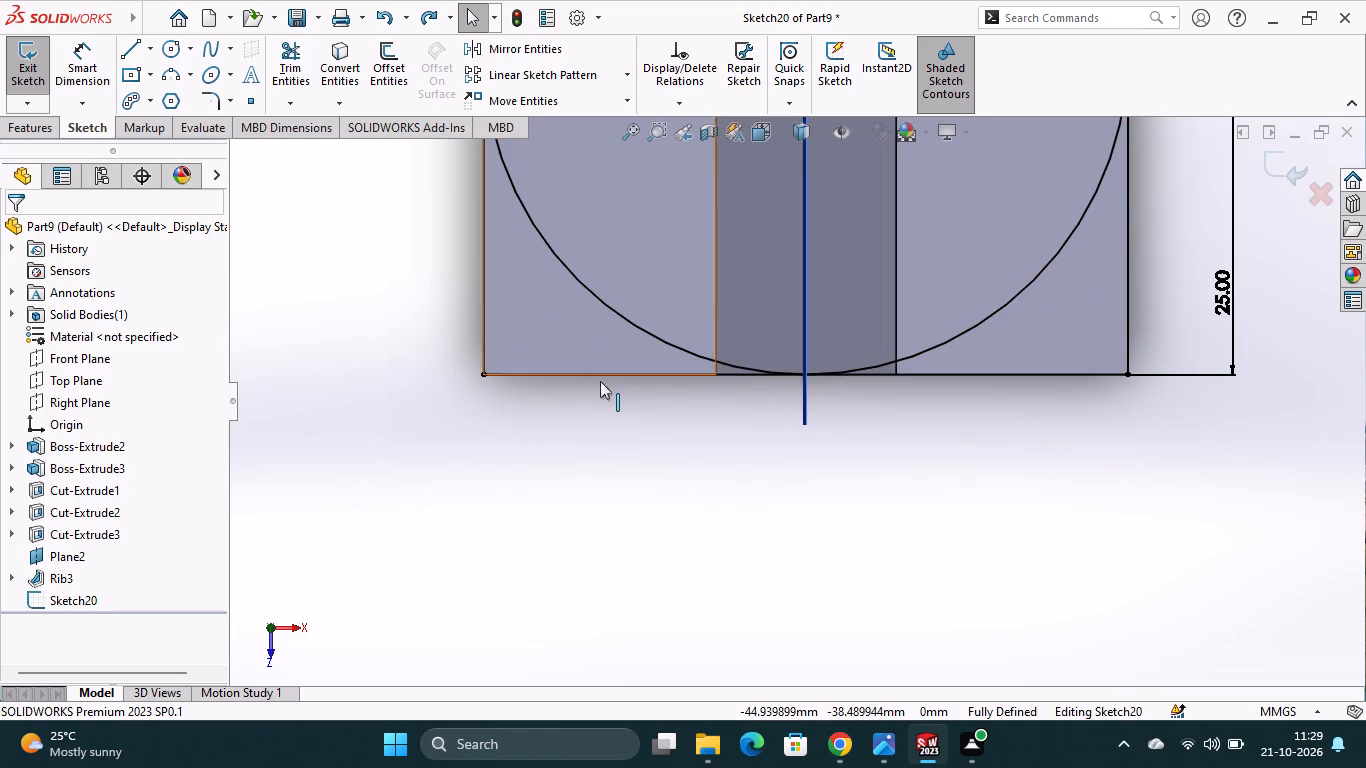
{"action": "scroll", "coordinate": [630, 385], "scroll_direction": "up", "scroll_amount": 2}
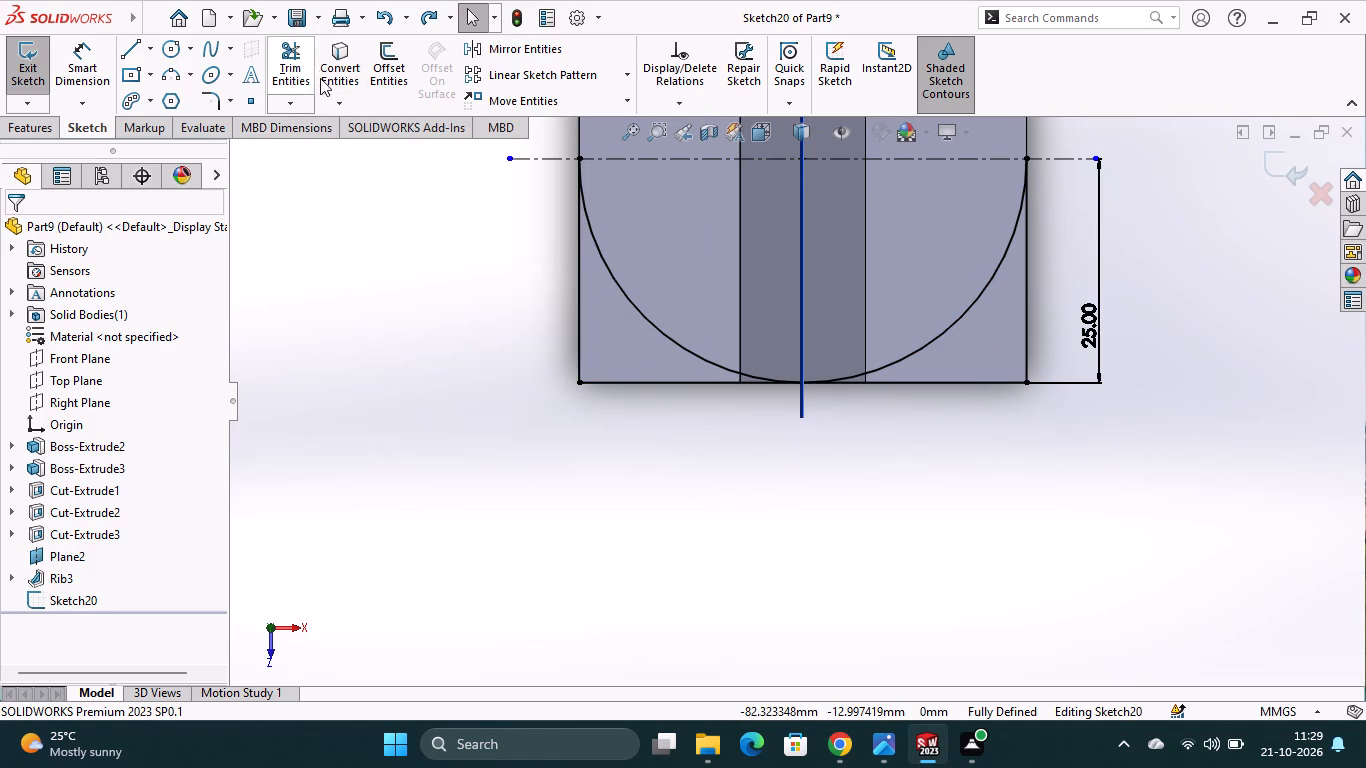
{"action": "left_click", "coordinate": [346, 79]}
{"action": "scroll", "coordinate": [742, 381], "scroll_direction": "down", "scroll_amount": 5}
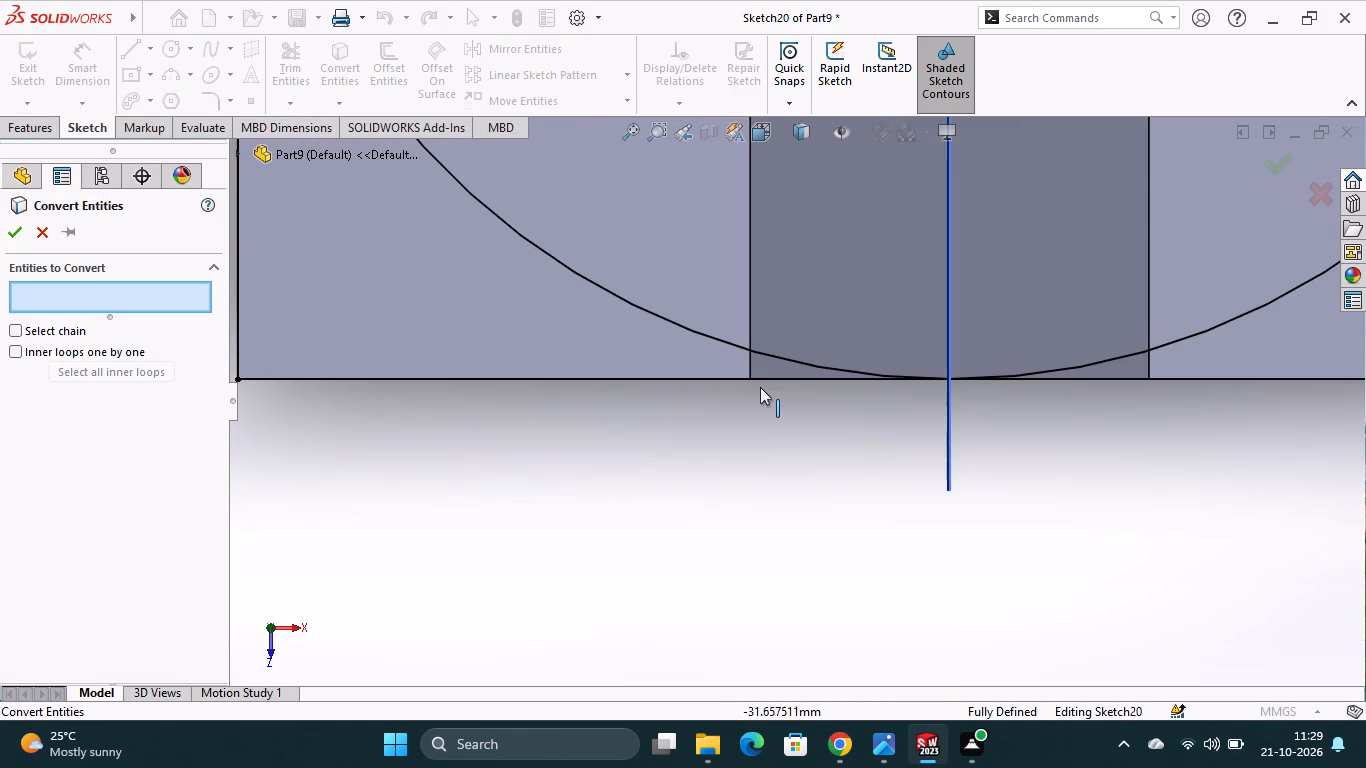
{"action": "left_click", "coordinate": [750, 366]}
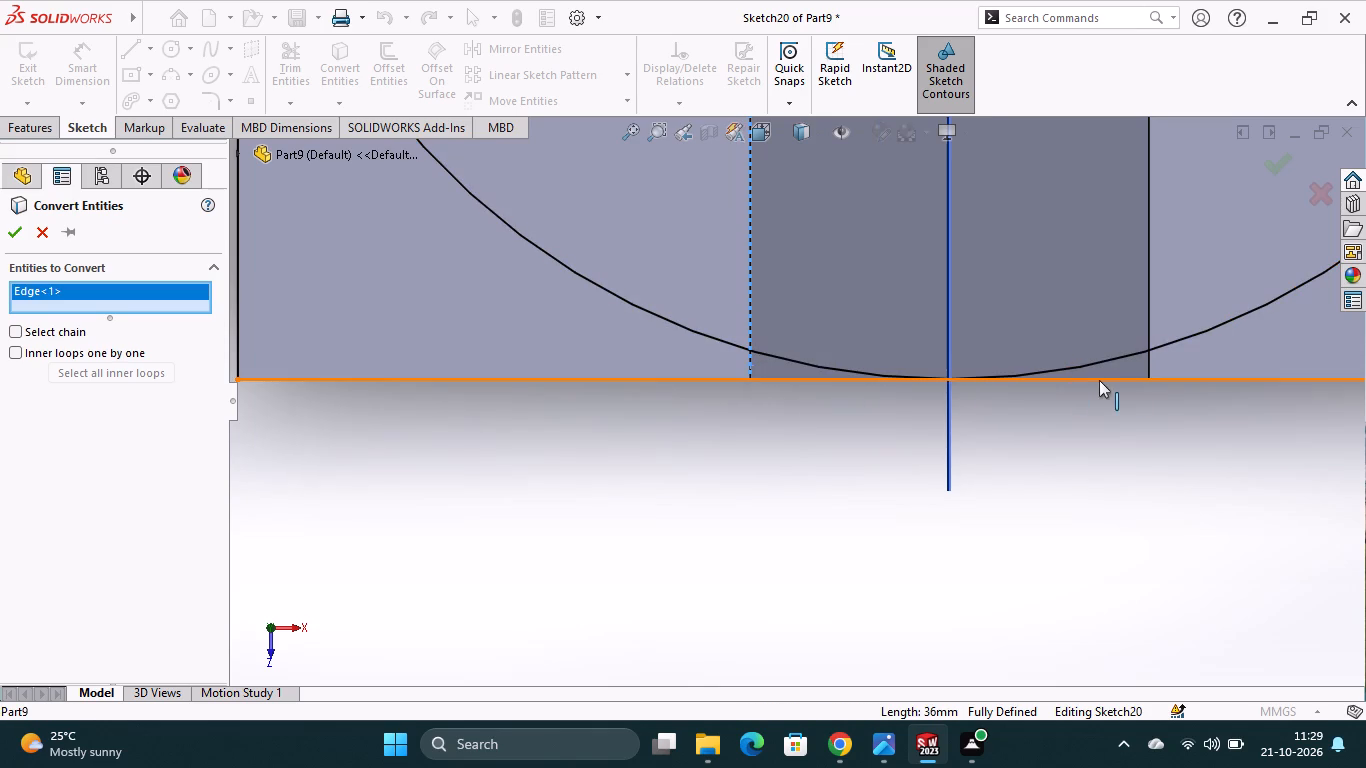
{"action": "left_click", "coordinate": [1149, 359]}
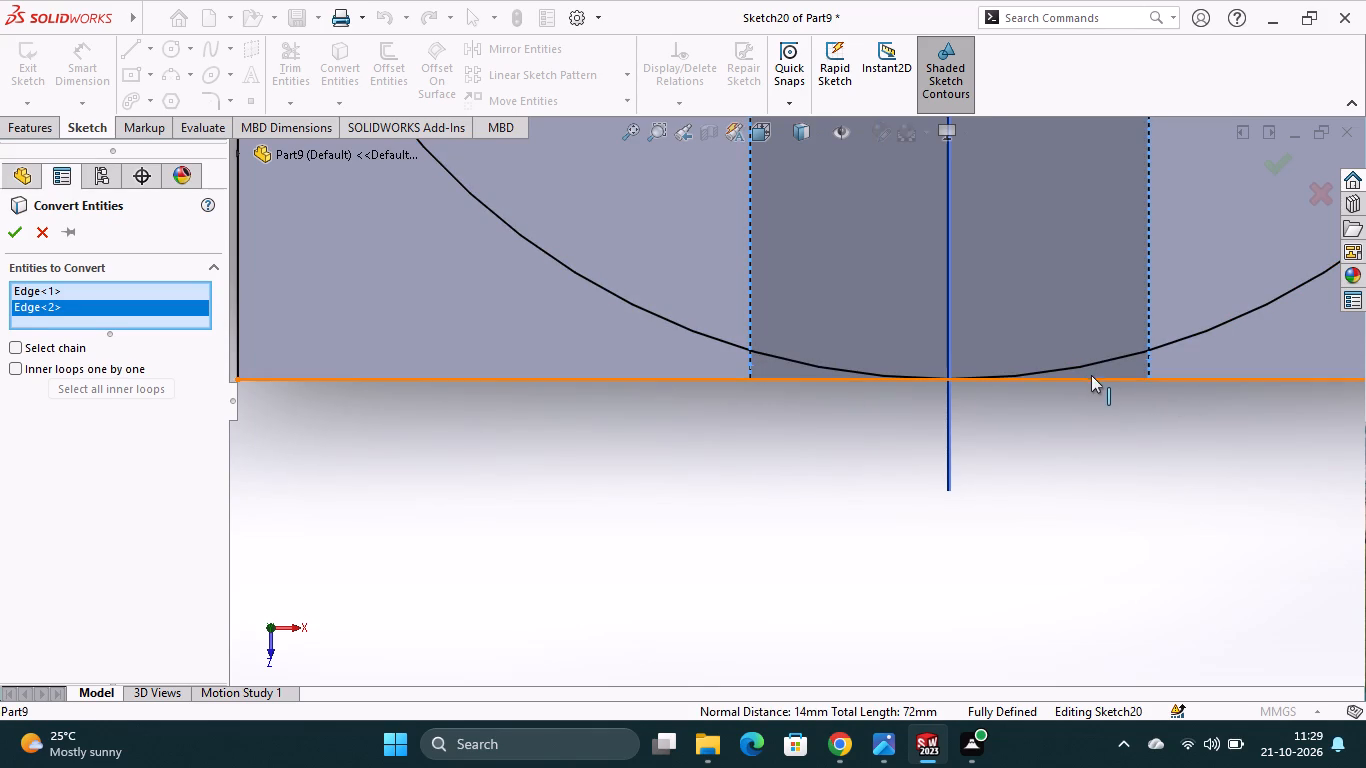
{"action": "left_click", "coordinate": [1093, 368]}
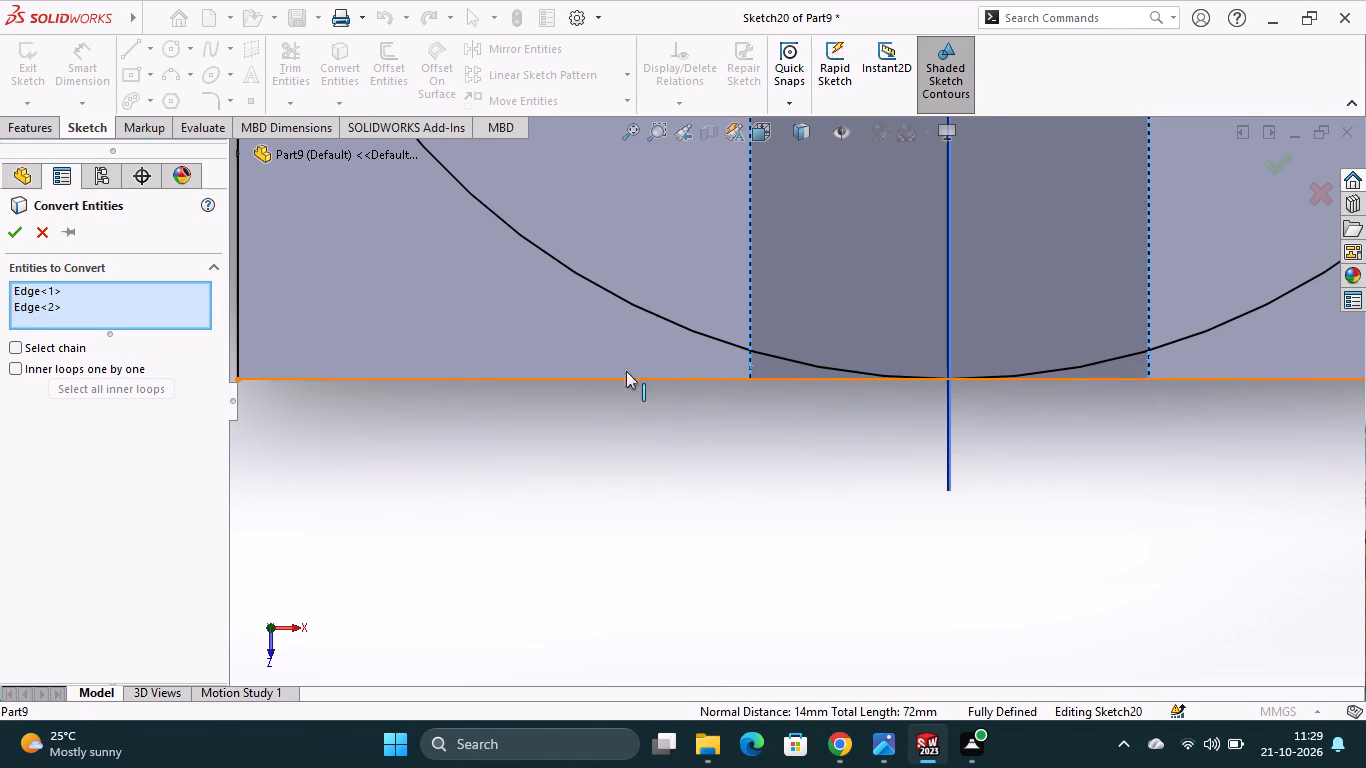
{"action": "left_click", "coordinate": [15, 229]}
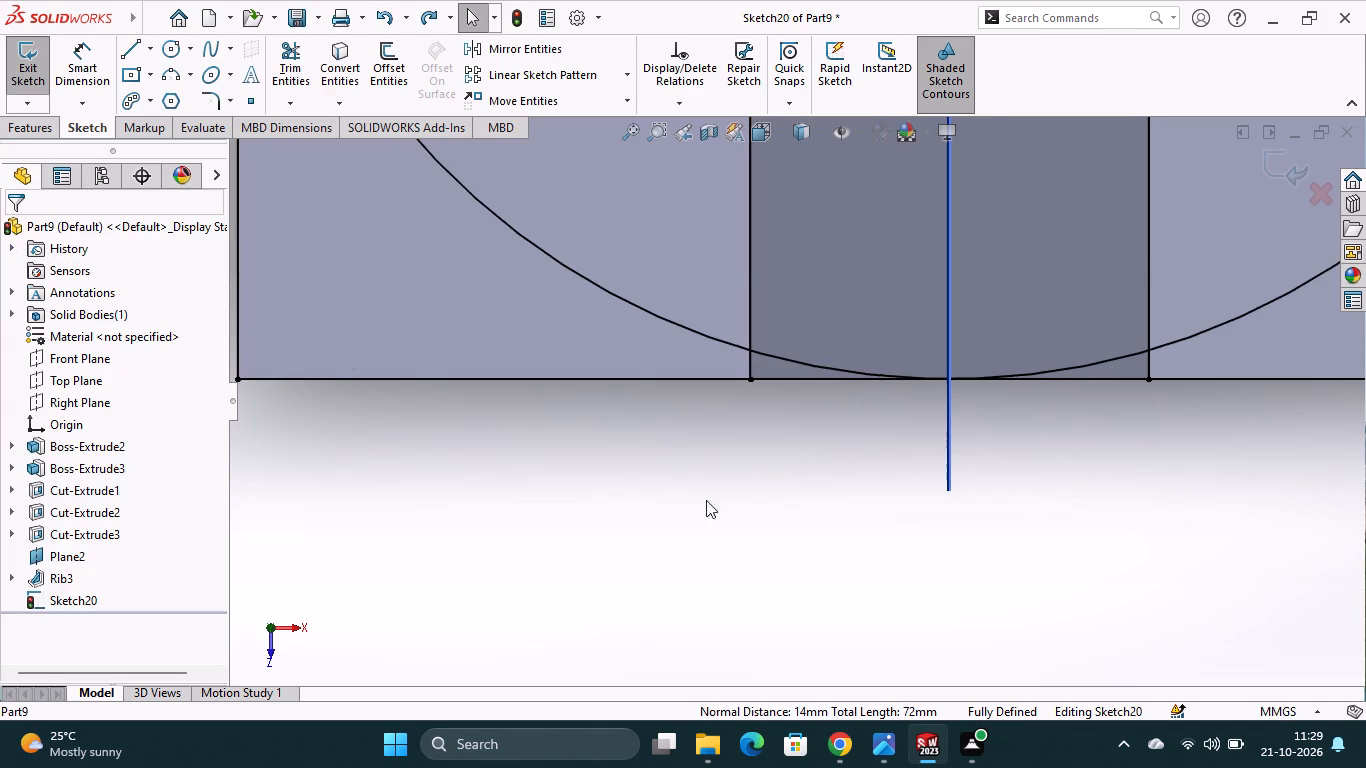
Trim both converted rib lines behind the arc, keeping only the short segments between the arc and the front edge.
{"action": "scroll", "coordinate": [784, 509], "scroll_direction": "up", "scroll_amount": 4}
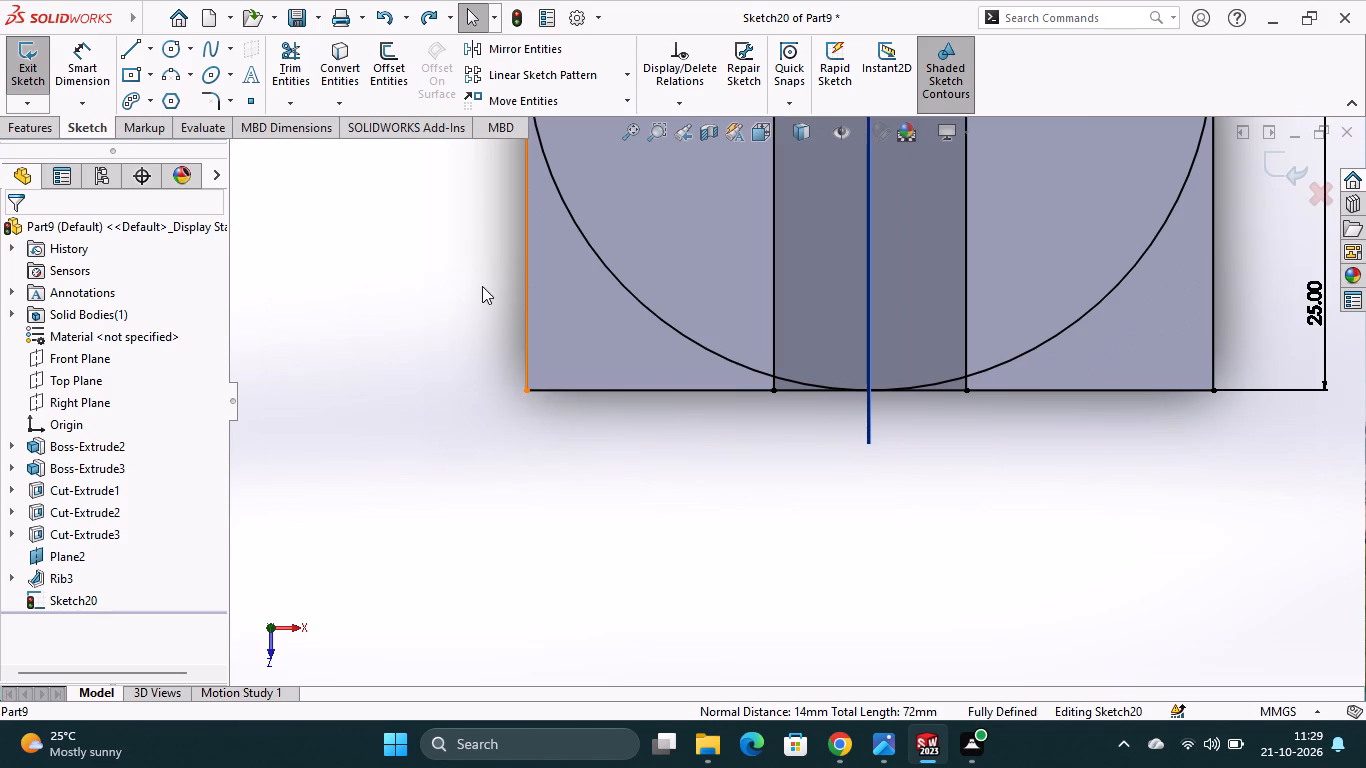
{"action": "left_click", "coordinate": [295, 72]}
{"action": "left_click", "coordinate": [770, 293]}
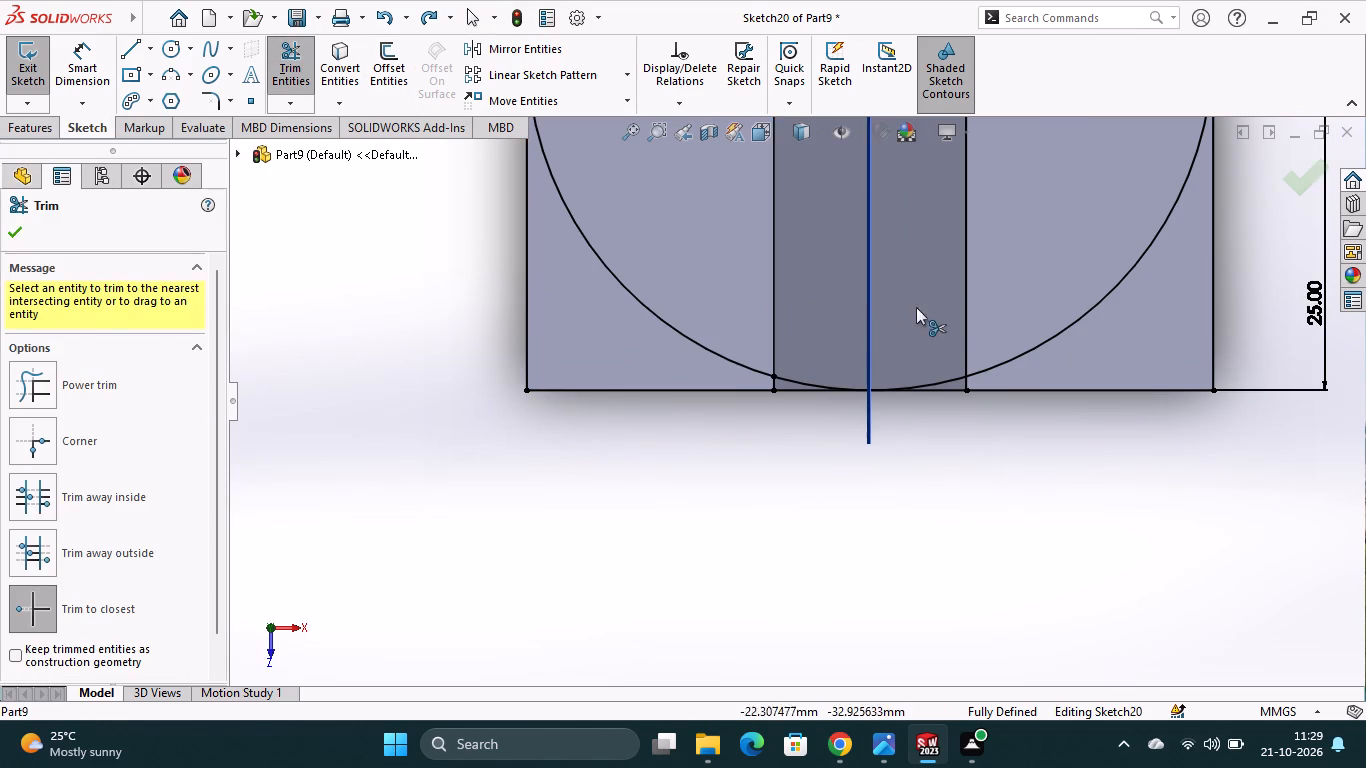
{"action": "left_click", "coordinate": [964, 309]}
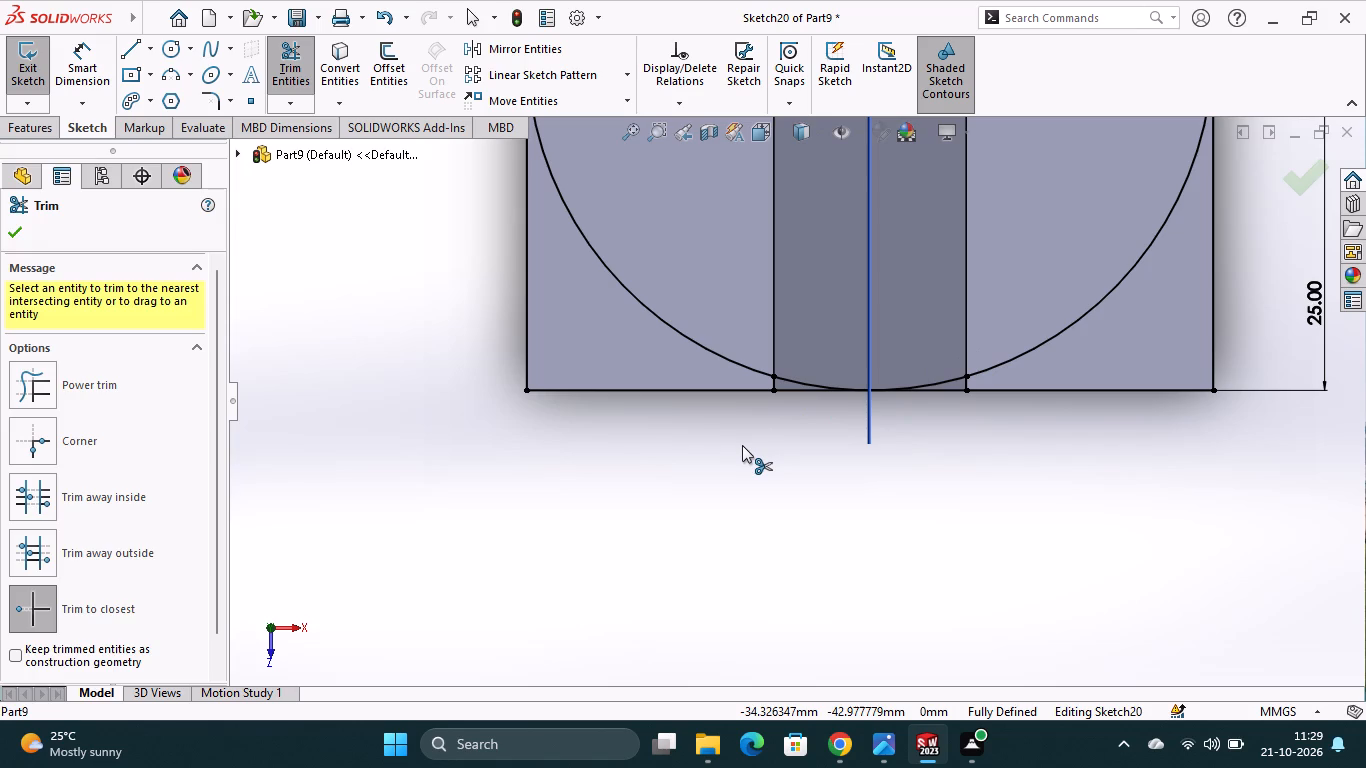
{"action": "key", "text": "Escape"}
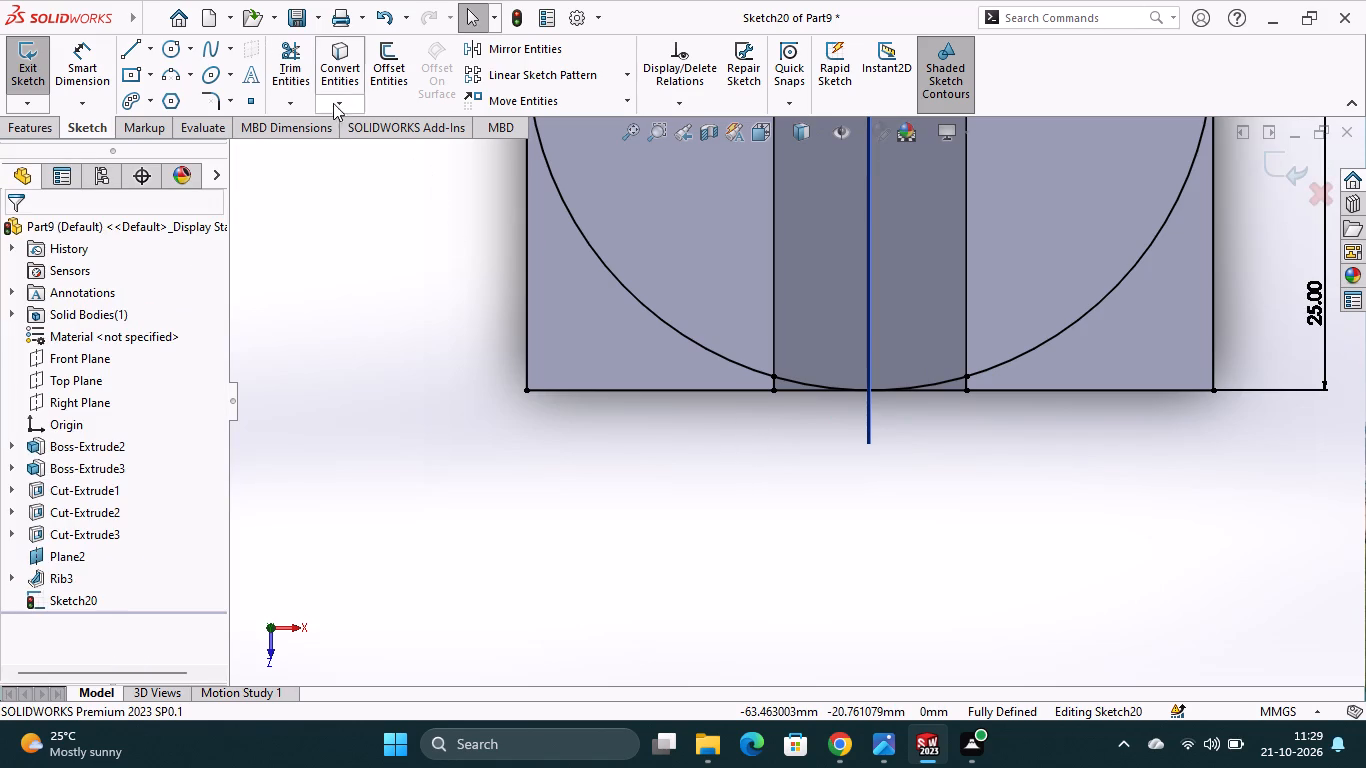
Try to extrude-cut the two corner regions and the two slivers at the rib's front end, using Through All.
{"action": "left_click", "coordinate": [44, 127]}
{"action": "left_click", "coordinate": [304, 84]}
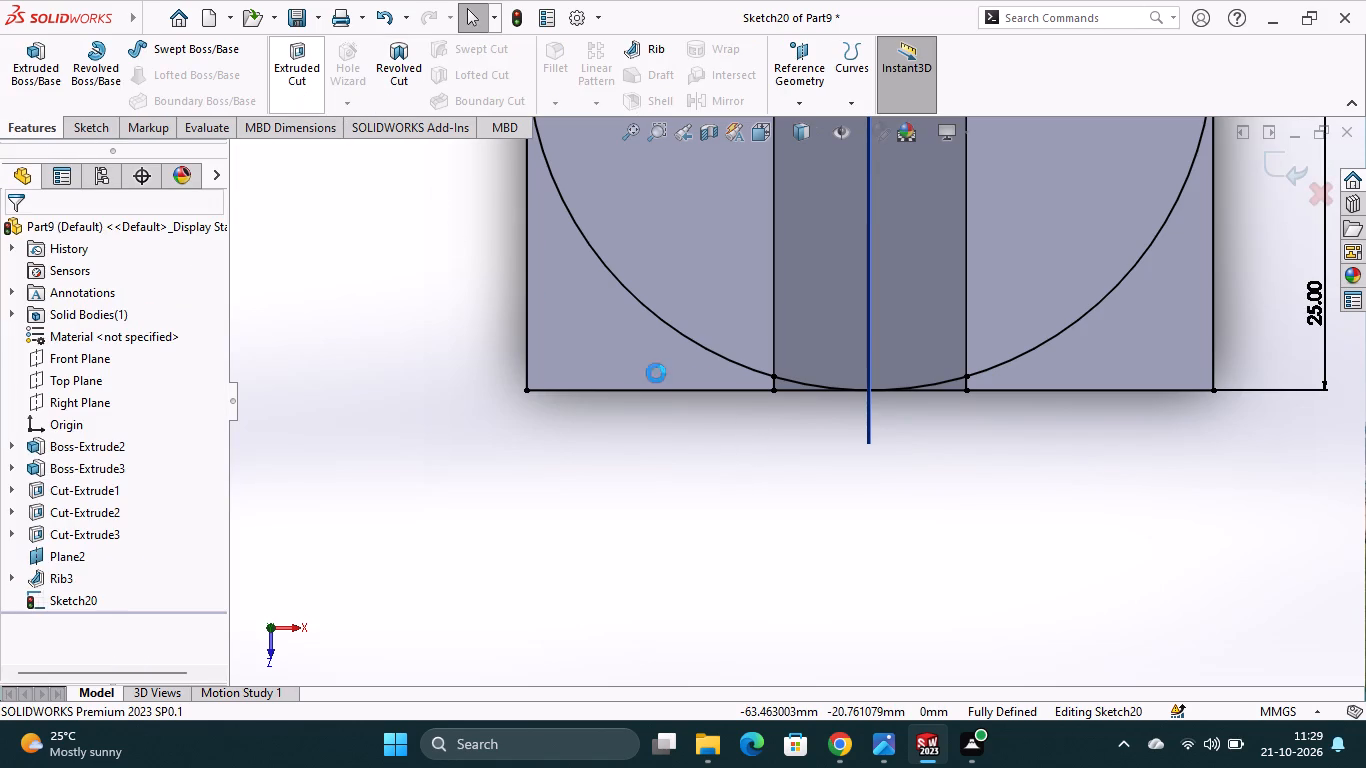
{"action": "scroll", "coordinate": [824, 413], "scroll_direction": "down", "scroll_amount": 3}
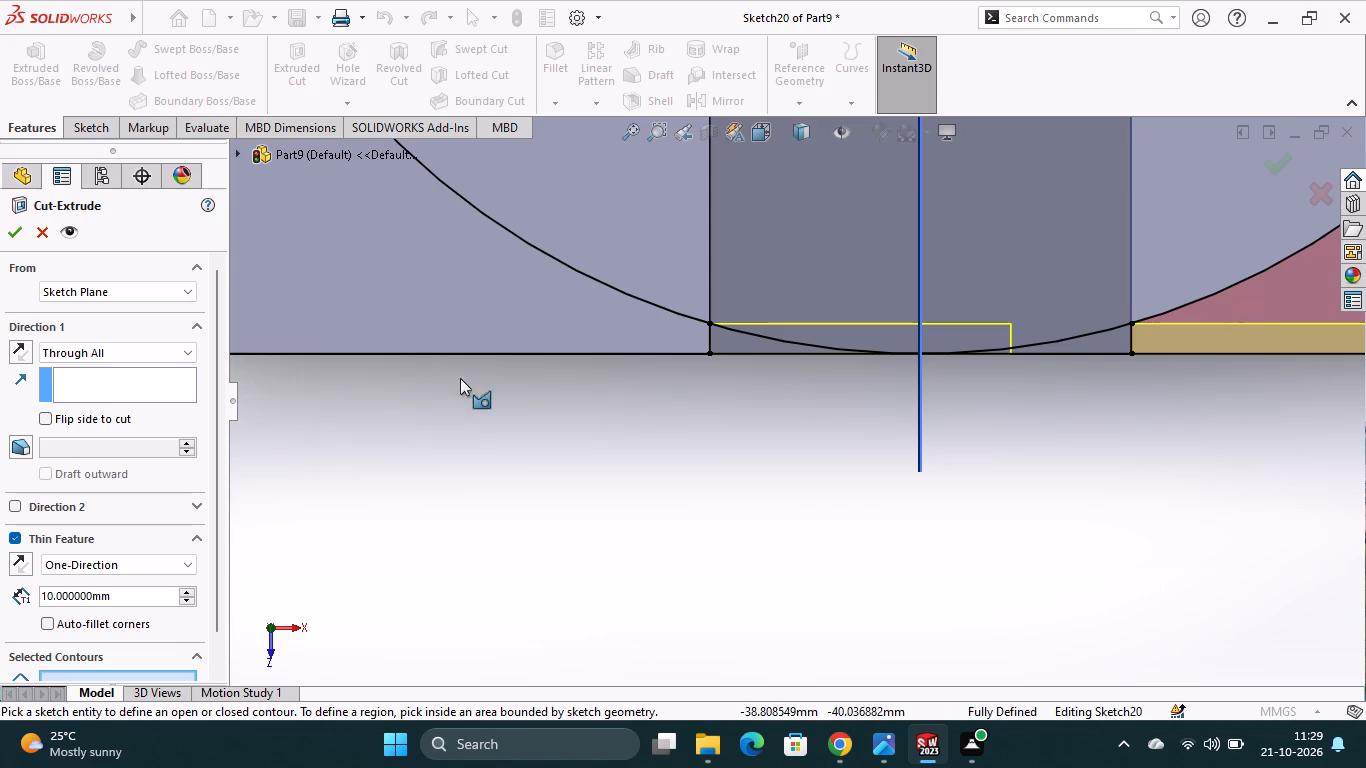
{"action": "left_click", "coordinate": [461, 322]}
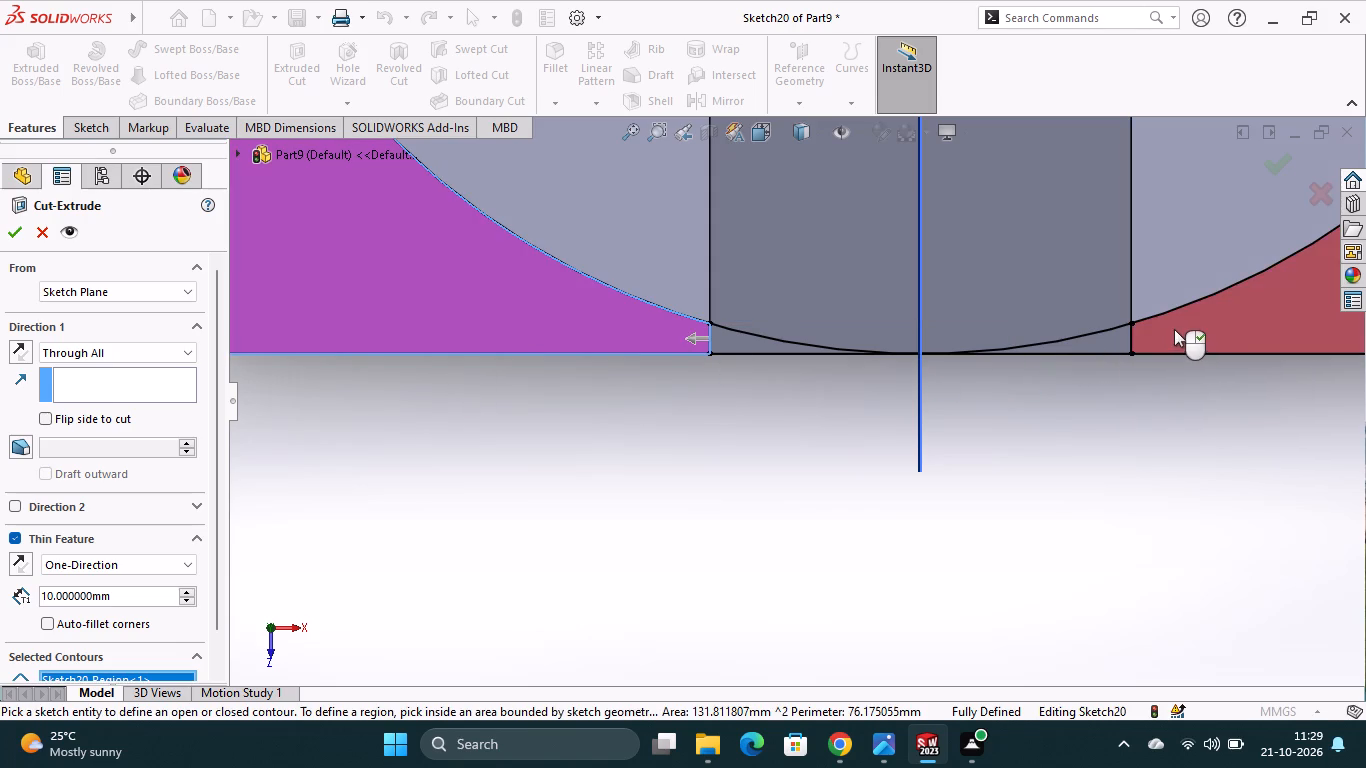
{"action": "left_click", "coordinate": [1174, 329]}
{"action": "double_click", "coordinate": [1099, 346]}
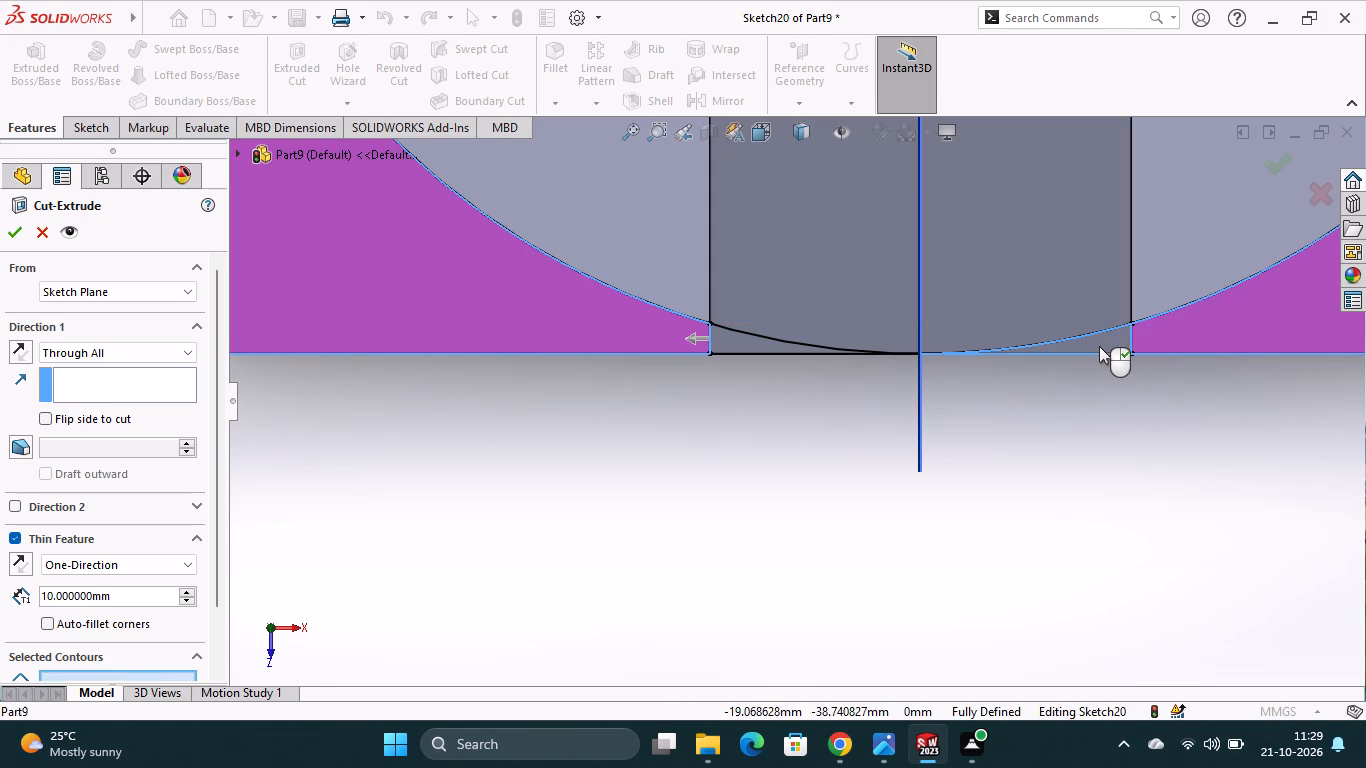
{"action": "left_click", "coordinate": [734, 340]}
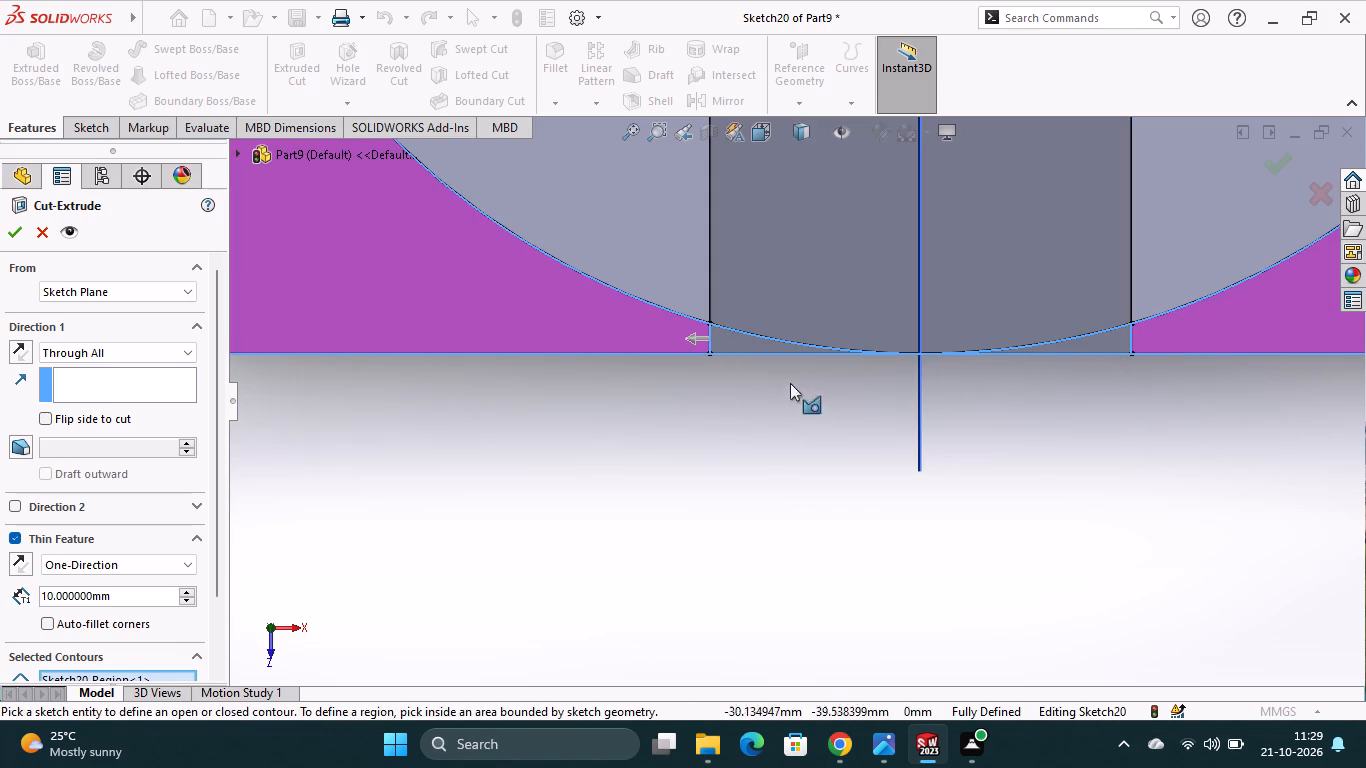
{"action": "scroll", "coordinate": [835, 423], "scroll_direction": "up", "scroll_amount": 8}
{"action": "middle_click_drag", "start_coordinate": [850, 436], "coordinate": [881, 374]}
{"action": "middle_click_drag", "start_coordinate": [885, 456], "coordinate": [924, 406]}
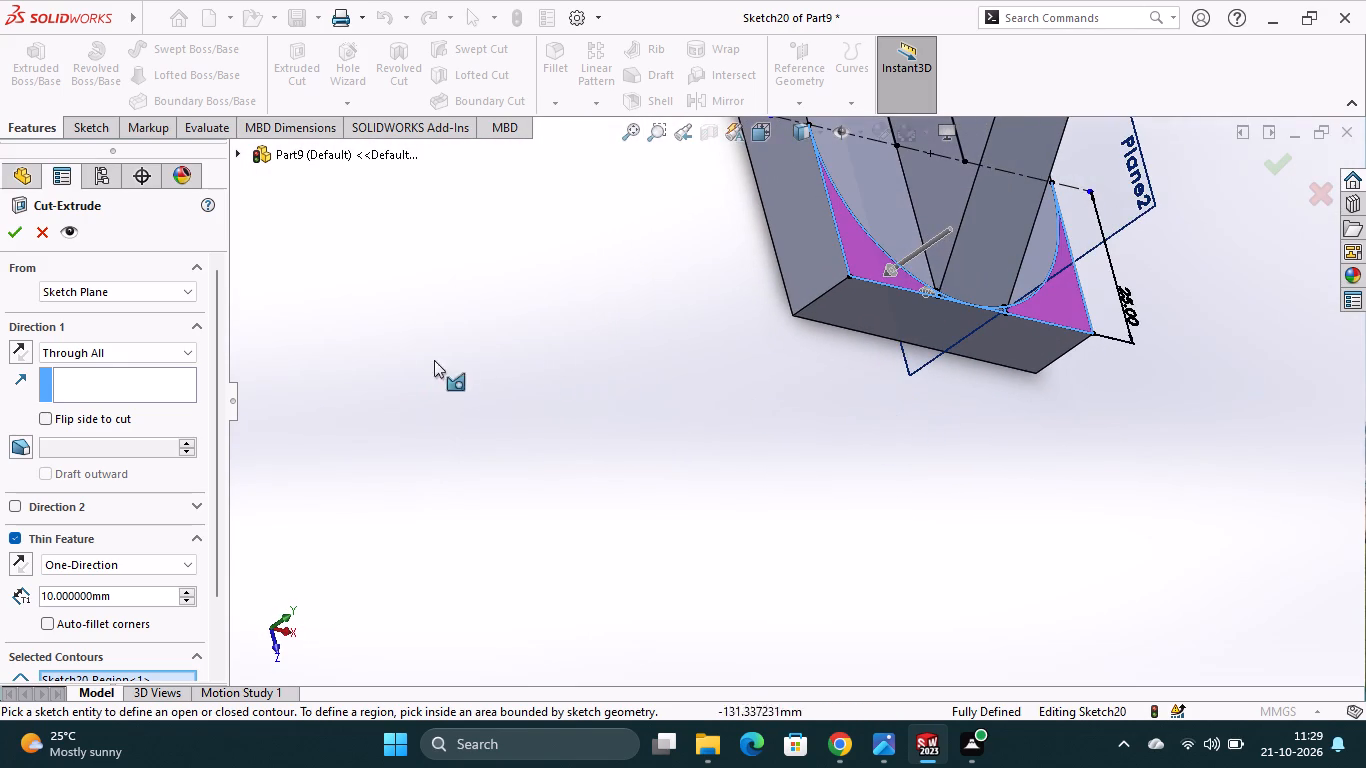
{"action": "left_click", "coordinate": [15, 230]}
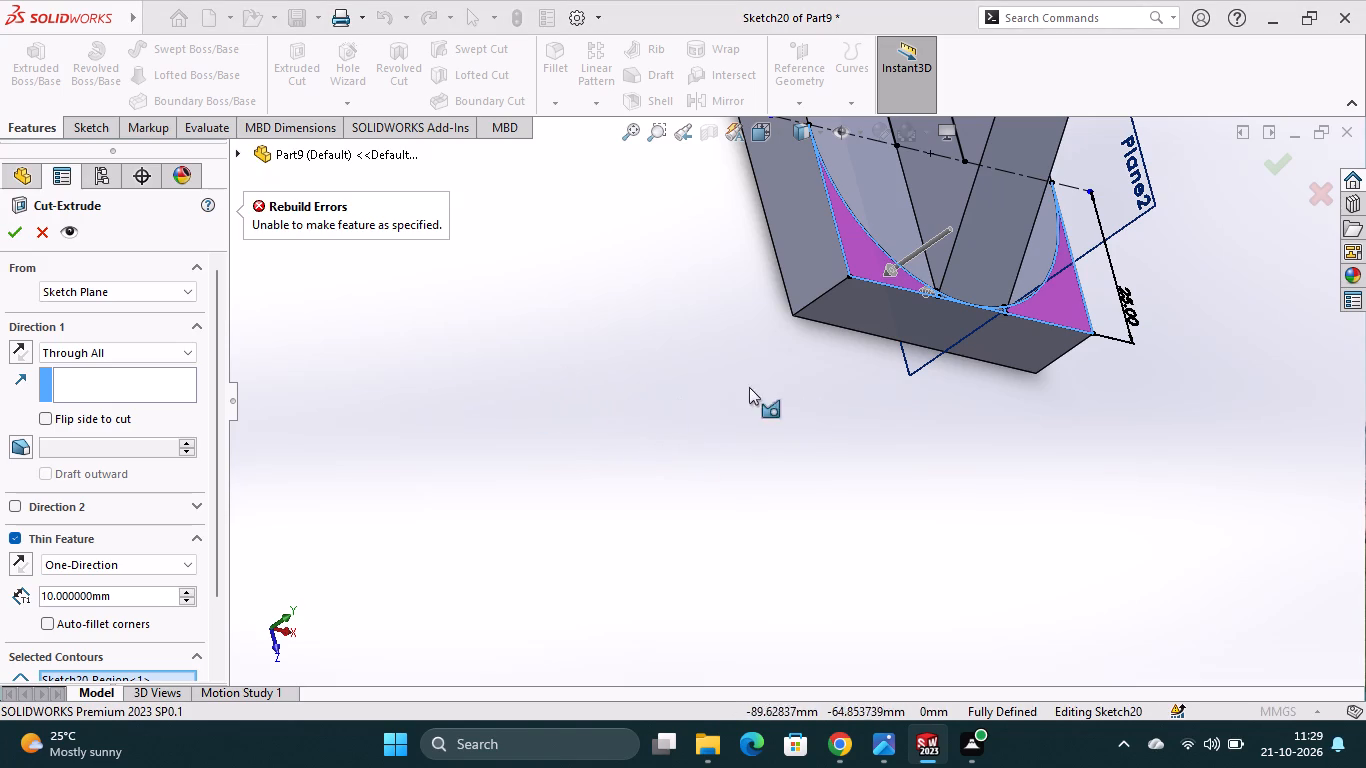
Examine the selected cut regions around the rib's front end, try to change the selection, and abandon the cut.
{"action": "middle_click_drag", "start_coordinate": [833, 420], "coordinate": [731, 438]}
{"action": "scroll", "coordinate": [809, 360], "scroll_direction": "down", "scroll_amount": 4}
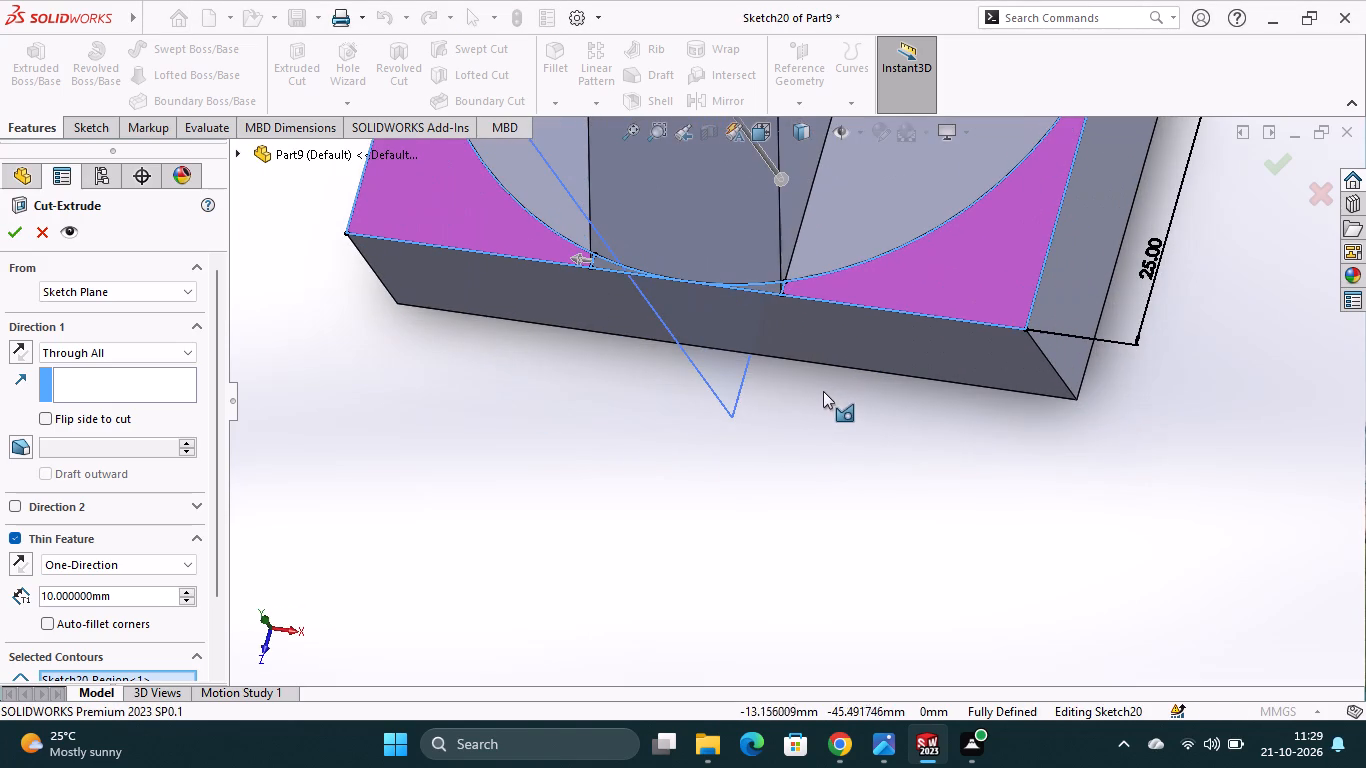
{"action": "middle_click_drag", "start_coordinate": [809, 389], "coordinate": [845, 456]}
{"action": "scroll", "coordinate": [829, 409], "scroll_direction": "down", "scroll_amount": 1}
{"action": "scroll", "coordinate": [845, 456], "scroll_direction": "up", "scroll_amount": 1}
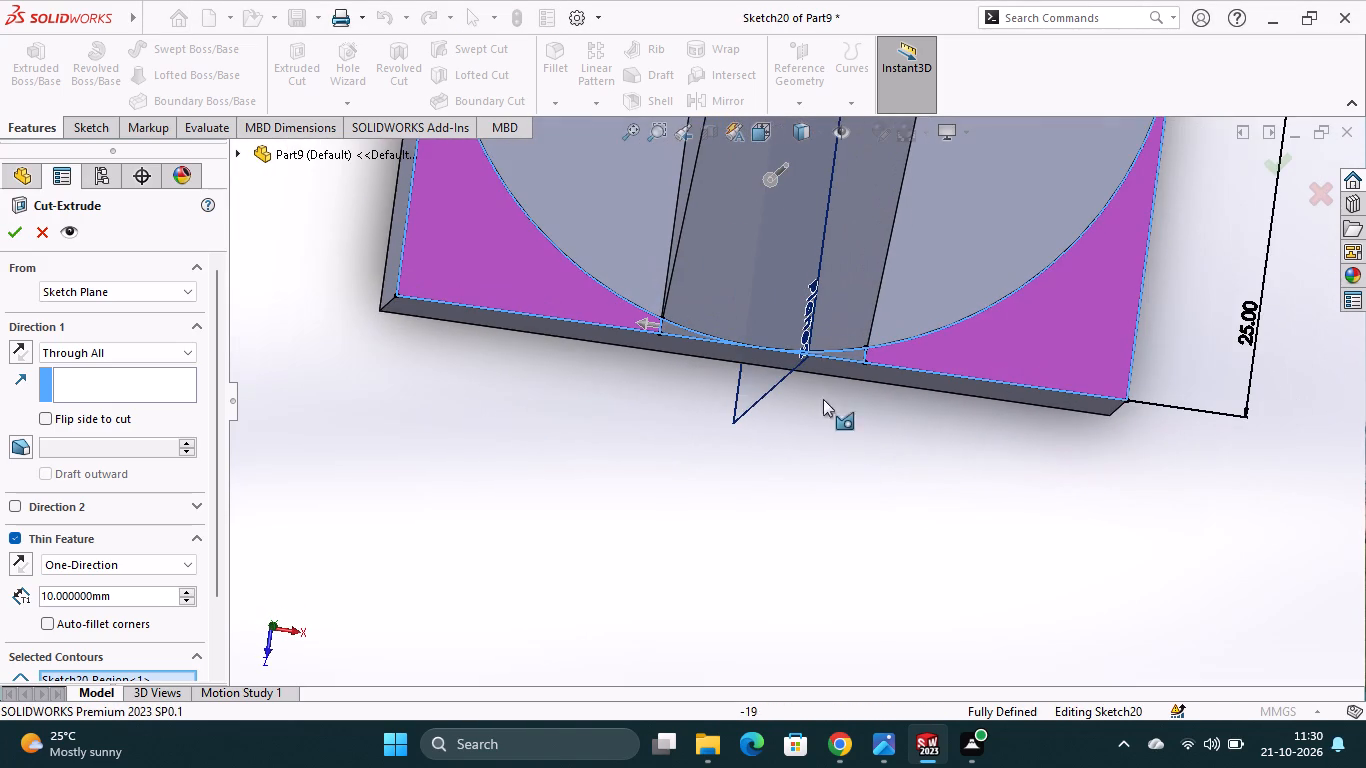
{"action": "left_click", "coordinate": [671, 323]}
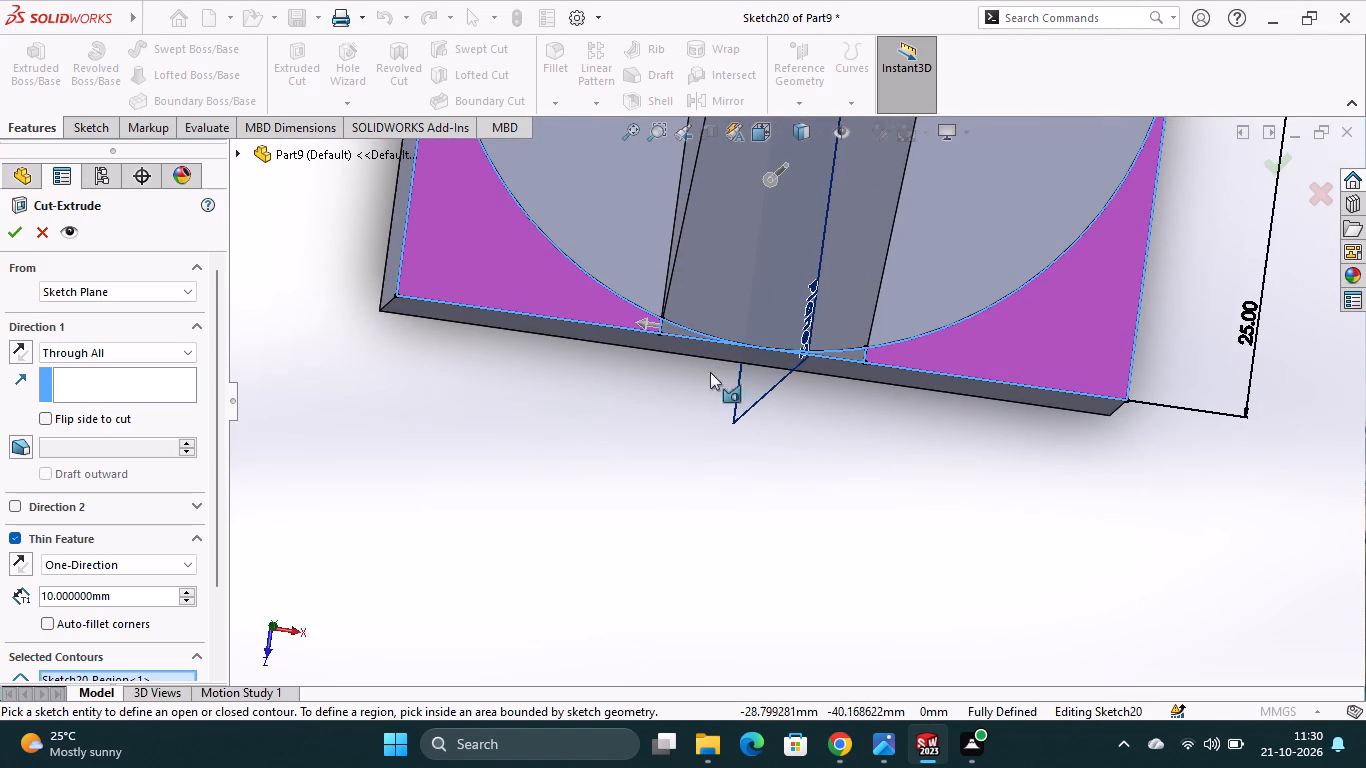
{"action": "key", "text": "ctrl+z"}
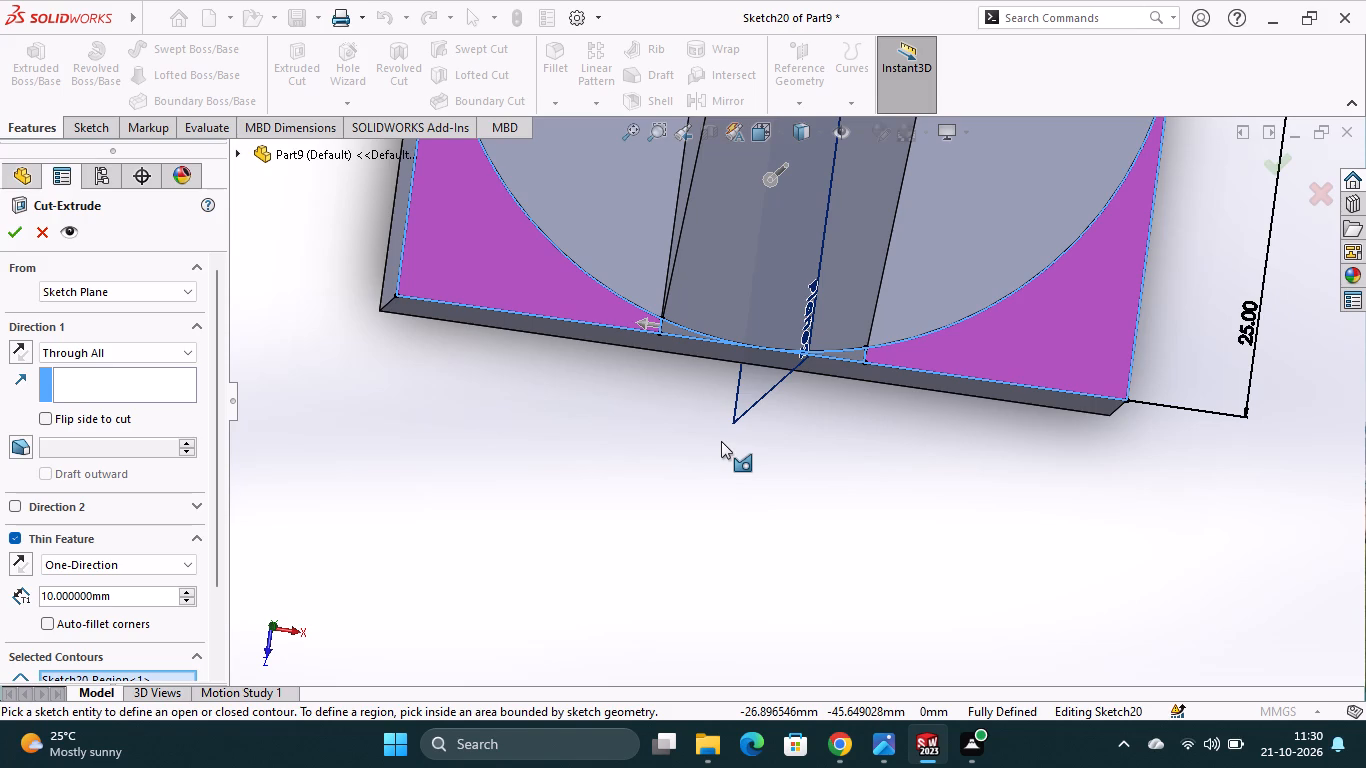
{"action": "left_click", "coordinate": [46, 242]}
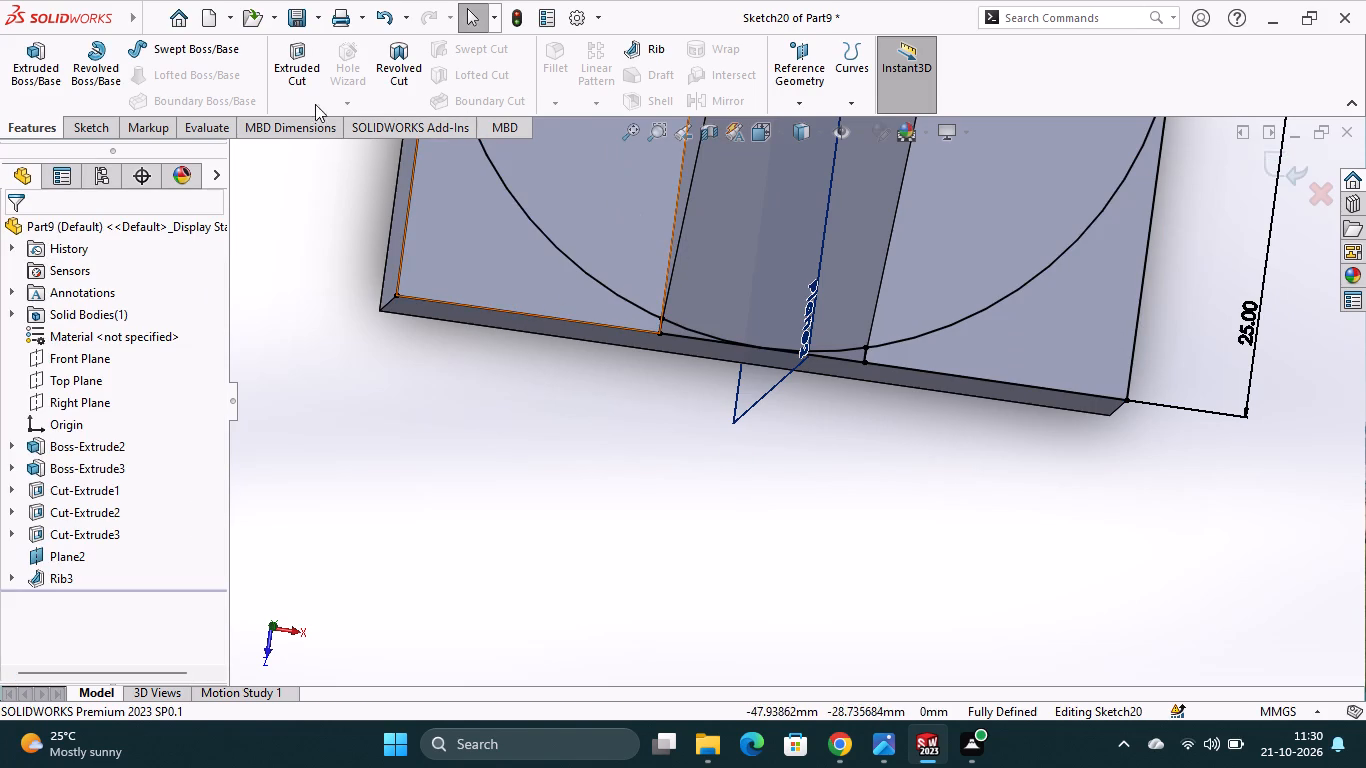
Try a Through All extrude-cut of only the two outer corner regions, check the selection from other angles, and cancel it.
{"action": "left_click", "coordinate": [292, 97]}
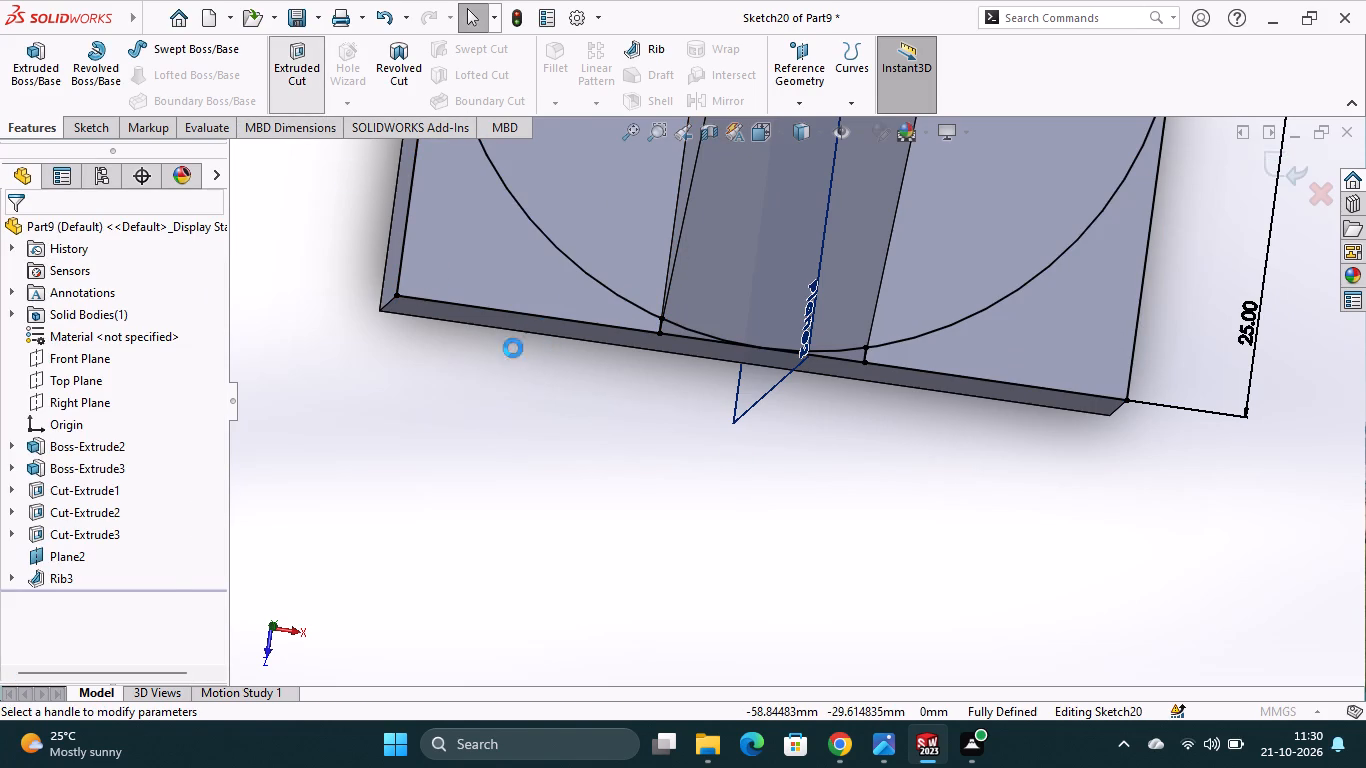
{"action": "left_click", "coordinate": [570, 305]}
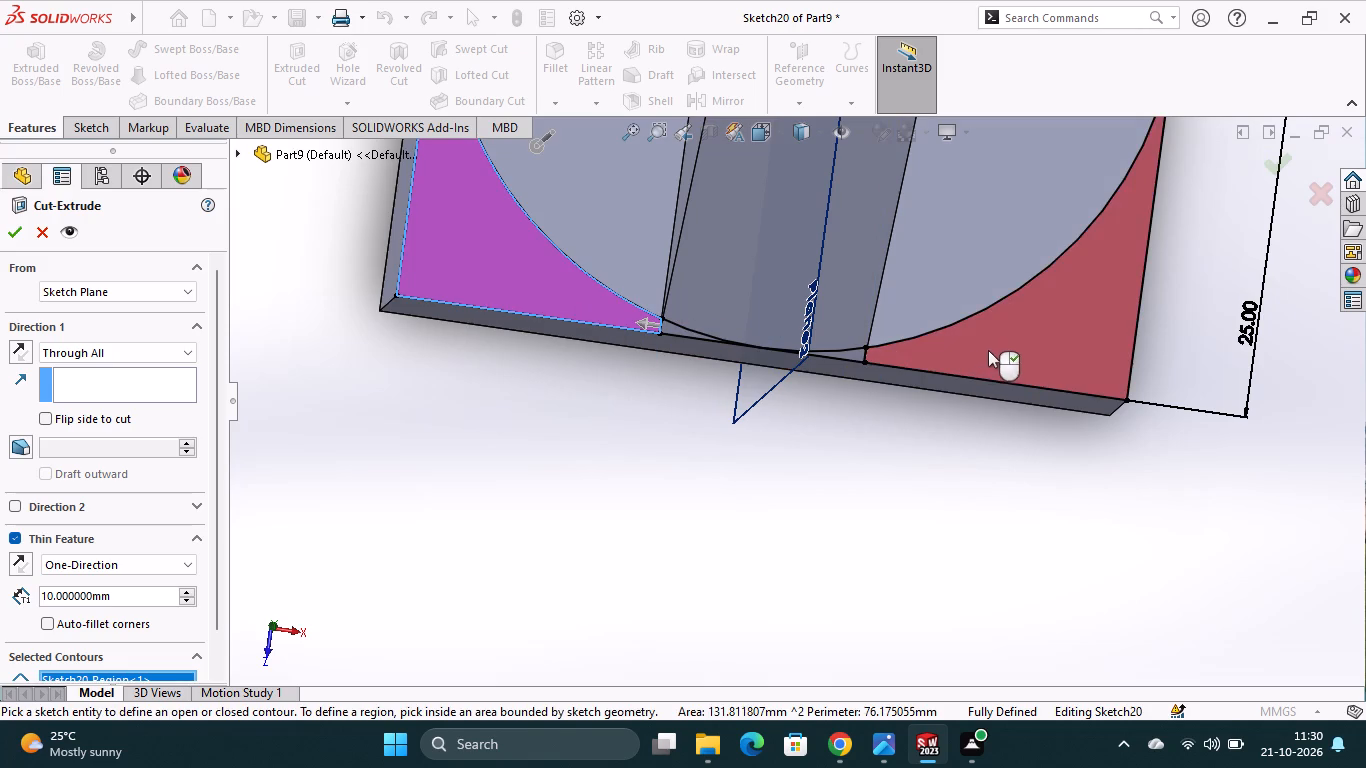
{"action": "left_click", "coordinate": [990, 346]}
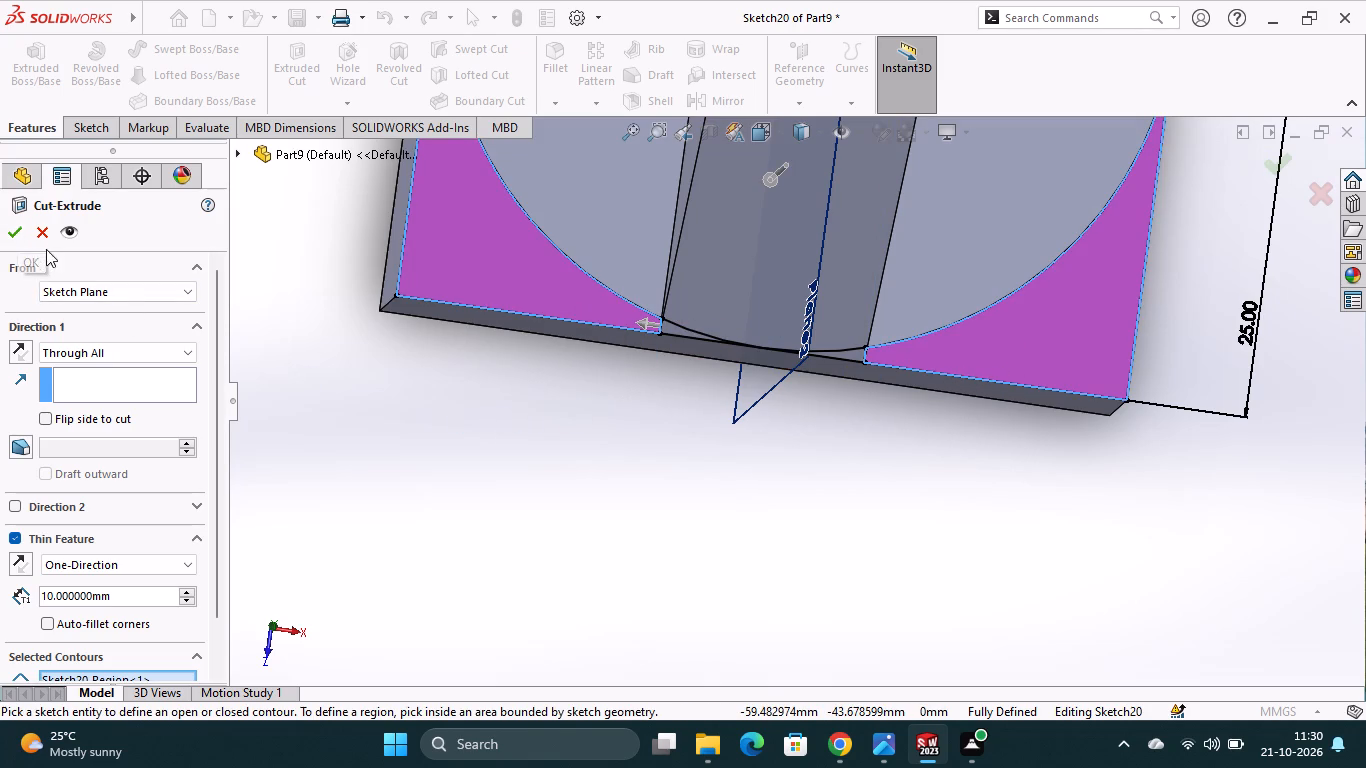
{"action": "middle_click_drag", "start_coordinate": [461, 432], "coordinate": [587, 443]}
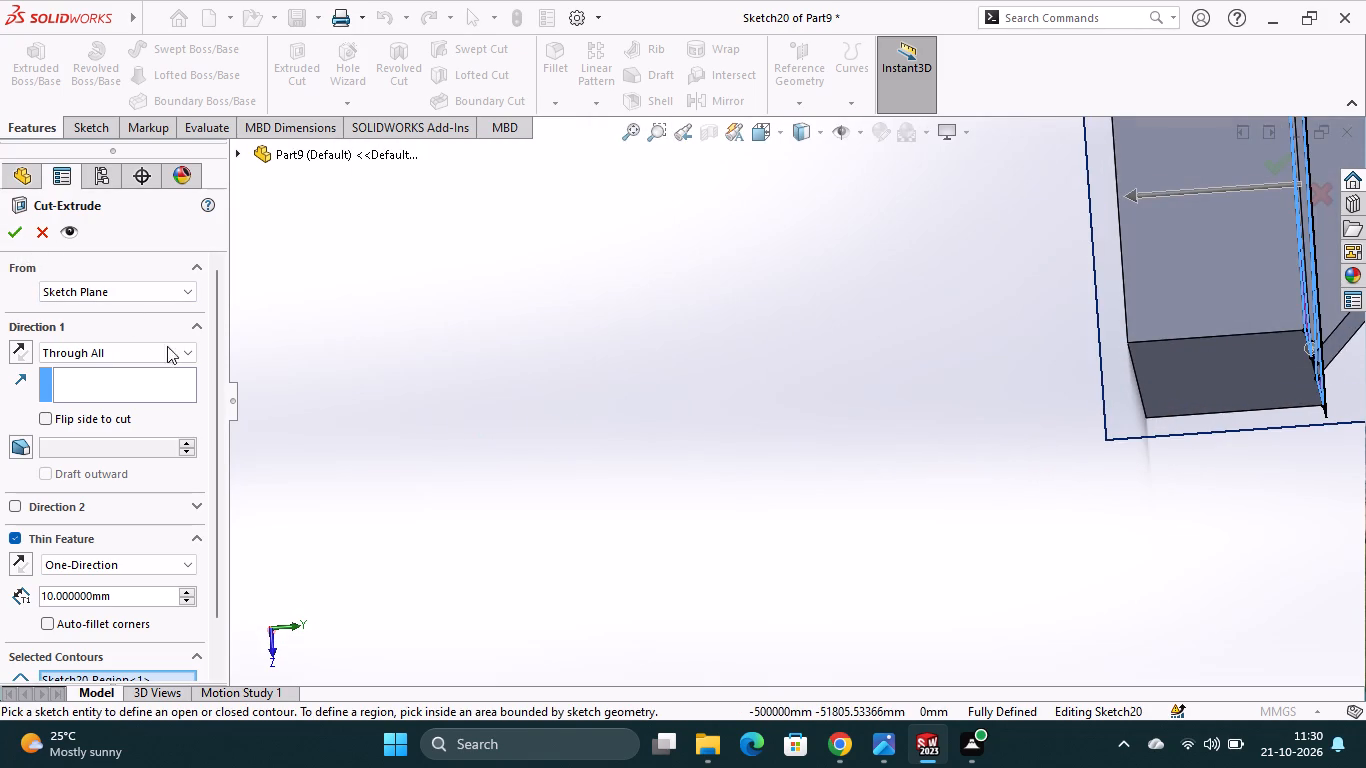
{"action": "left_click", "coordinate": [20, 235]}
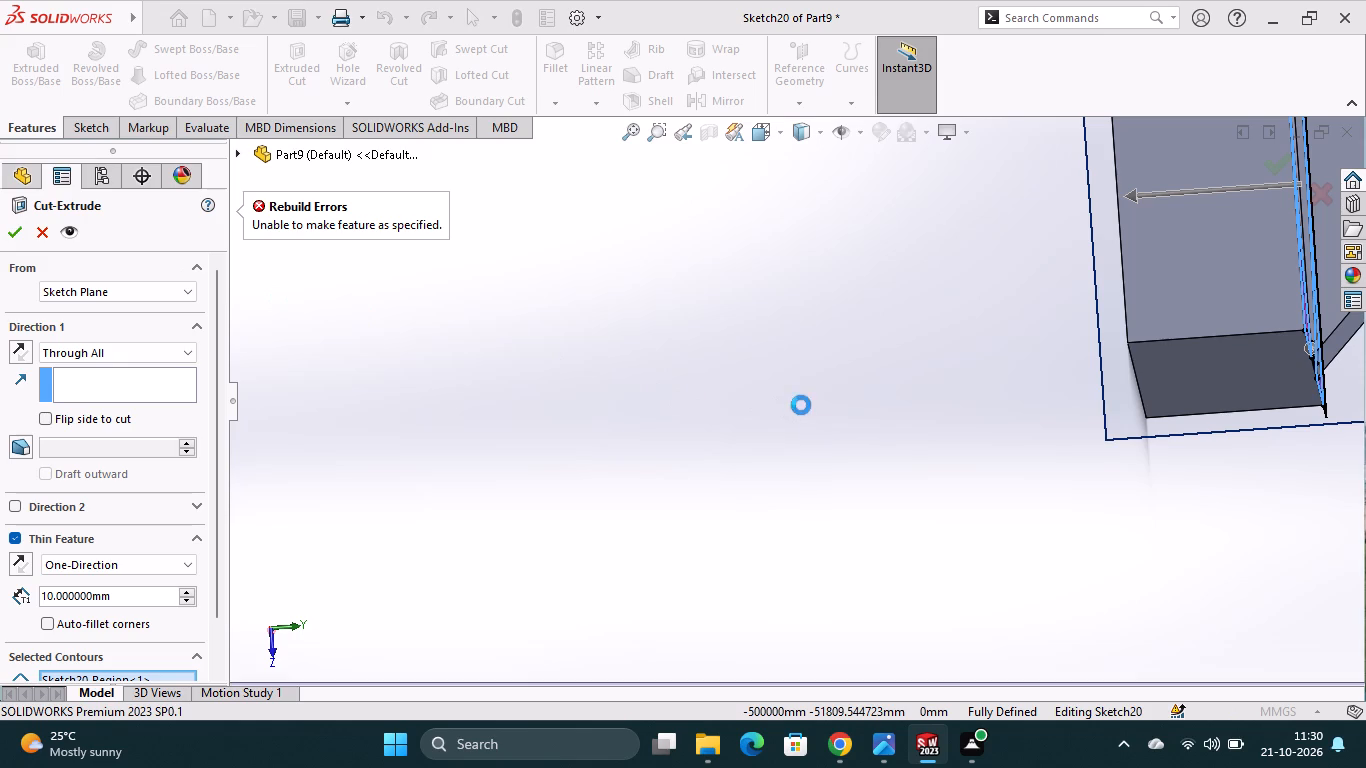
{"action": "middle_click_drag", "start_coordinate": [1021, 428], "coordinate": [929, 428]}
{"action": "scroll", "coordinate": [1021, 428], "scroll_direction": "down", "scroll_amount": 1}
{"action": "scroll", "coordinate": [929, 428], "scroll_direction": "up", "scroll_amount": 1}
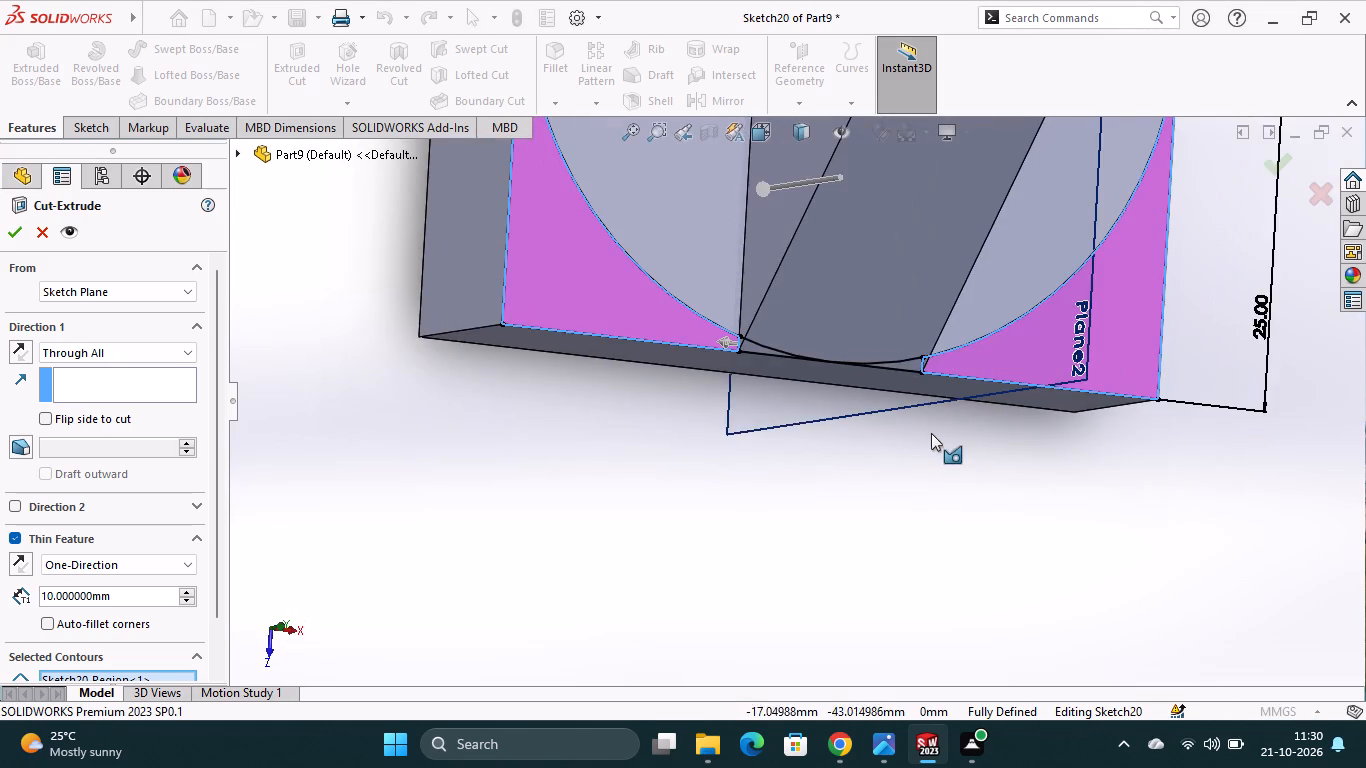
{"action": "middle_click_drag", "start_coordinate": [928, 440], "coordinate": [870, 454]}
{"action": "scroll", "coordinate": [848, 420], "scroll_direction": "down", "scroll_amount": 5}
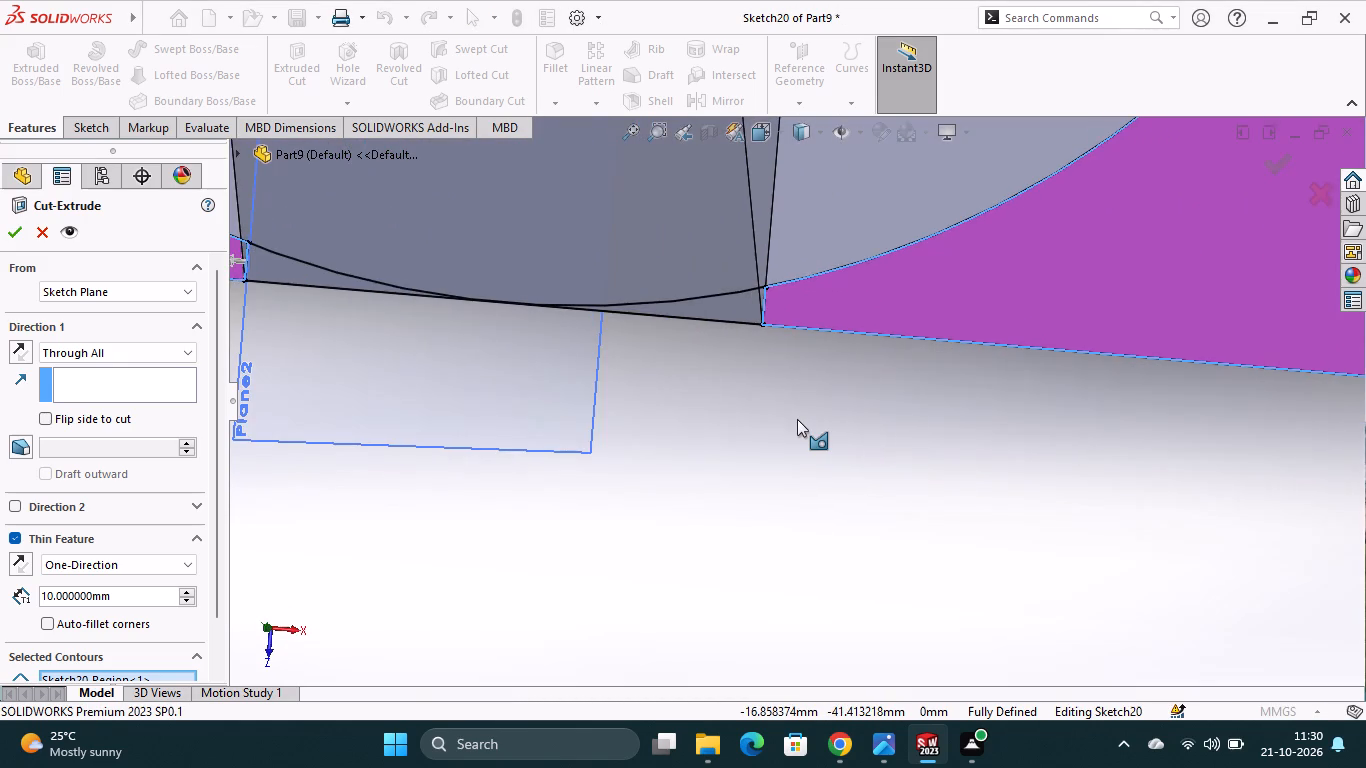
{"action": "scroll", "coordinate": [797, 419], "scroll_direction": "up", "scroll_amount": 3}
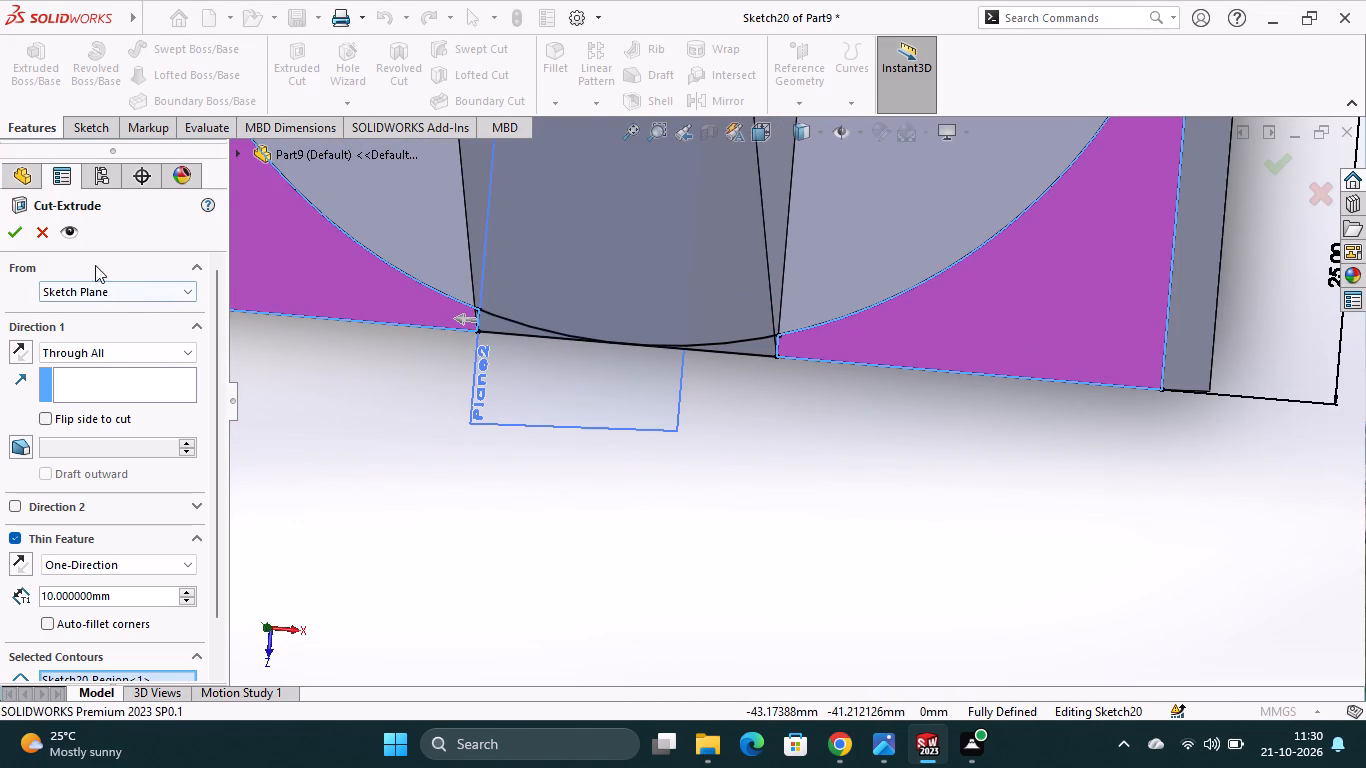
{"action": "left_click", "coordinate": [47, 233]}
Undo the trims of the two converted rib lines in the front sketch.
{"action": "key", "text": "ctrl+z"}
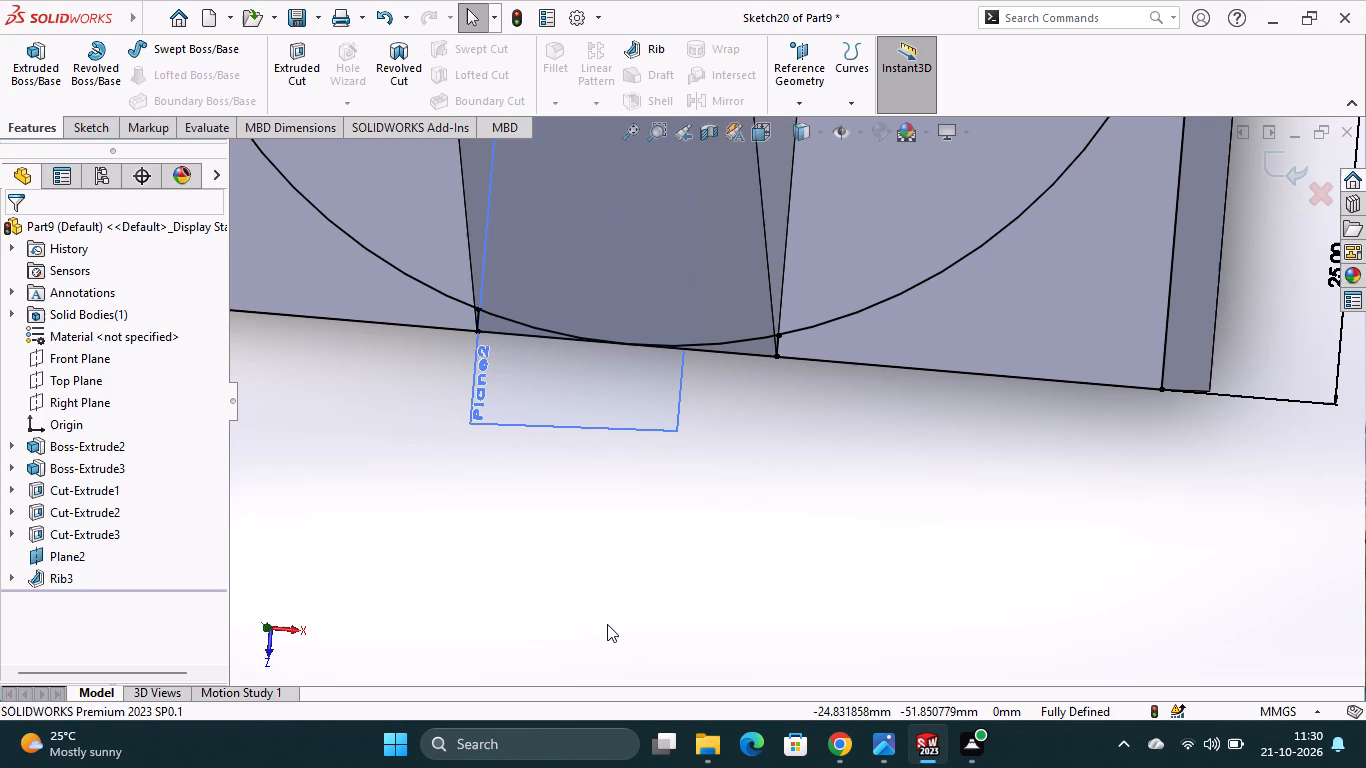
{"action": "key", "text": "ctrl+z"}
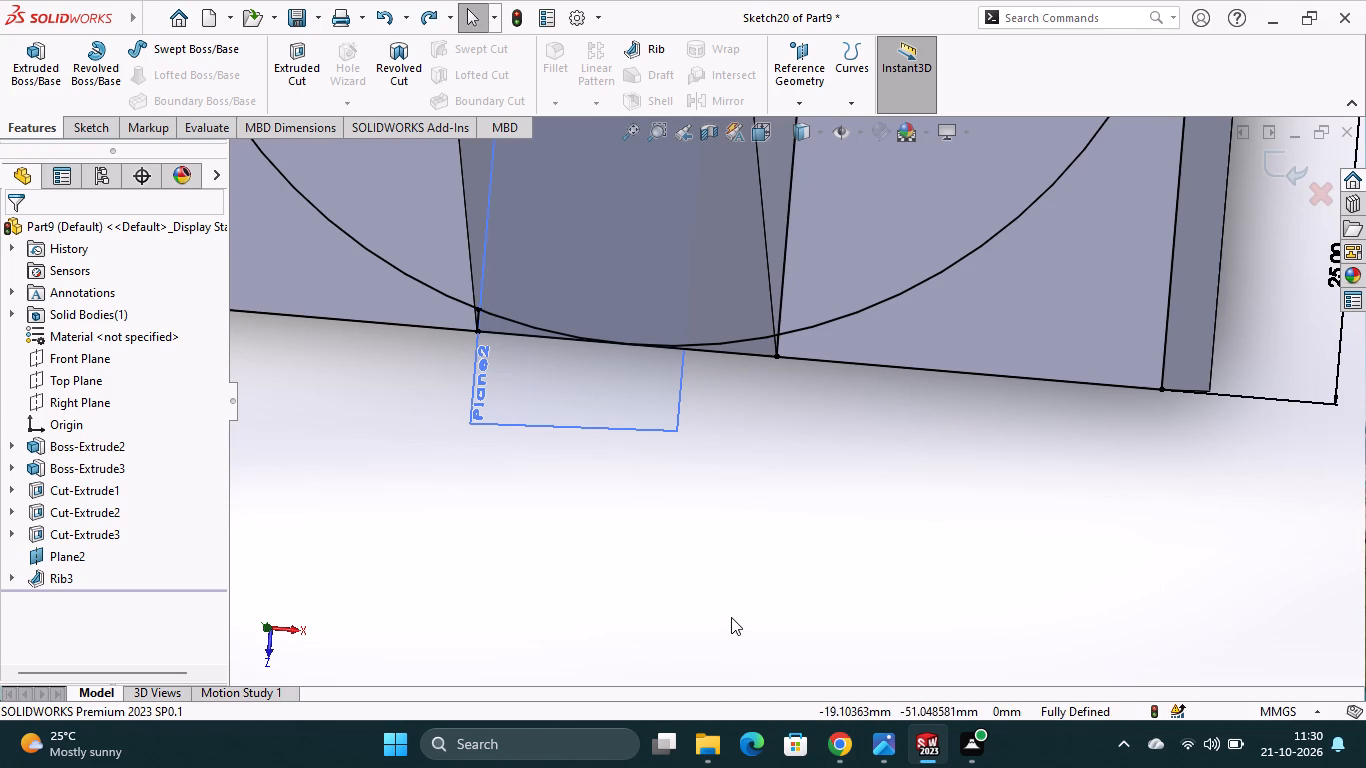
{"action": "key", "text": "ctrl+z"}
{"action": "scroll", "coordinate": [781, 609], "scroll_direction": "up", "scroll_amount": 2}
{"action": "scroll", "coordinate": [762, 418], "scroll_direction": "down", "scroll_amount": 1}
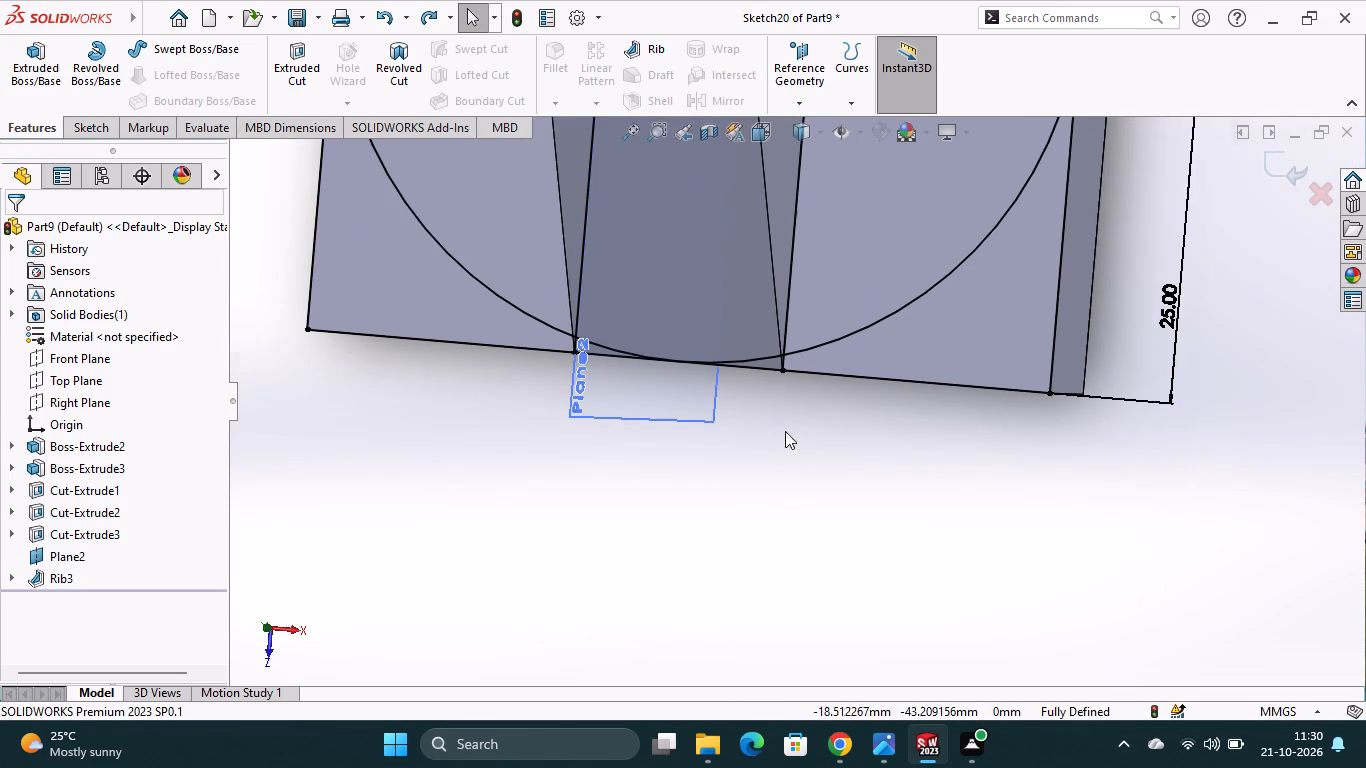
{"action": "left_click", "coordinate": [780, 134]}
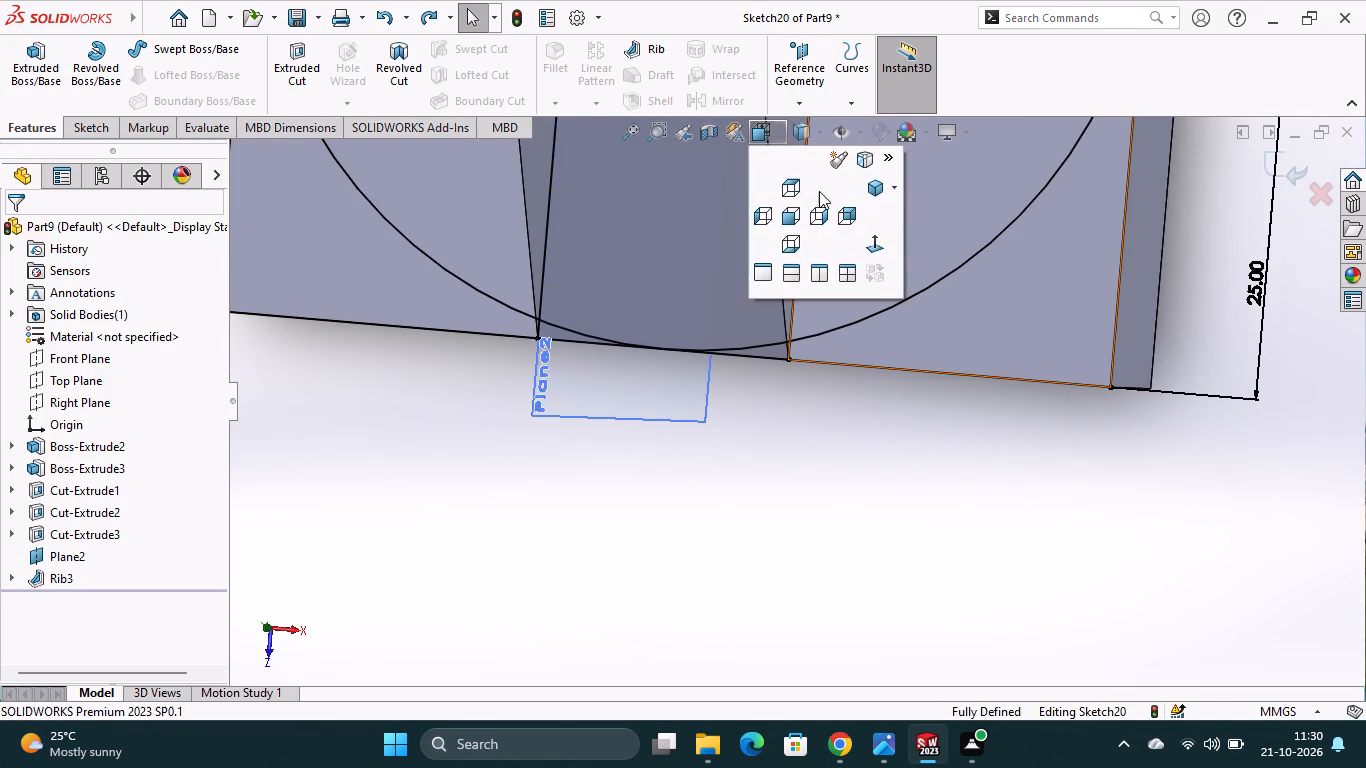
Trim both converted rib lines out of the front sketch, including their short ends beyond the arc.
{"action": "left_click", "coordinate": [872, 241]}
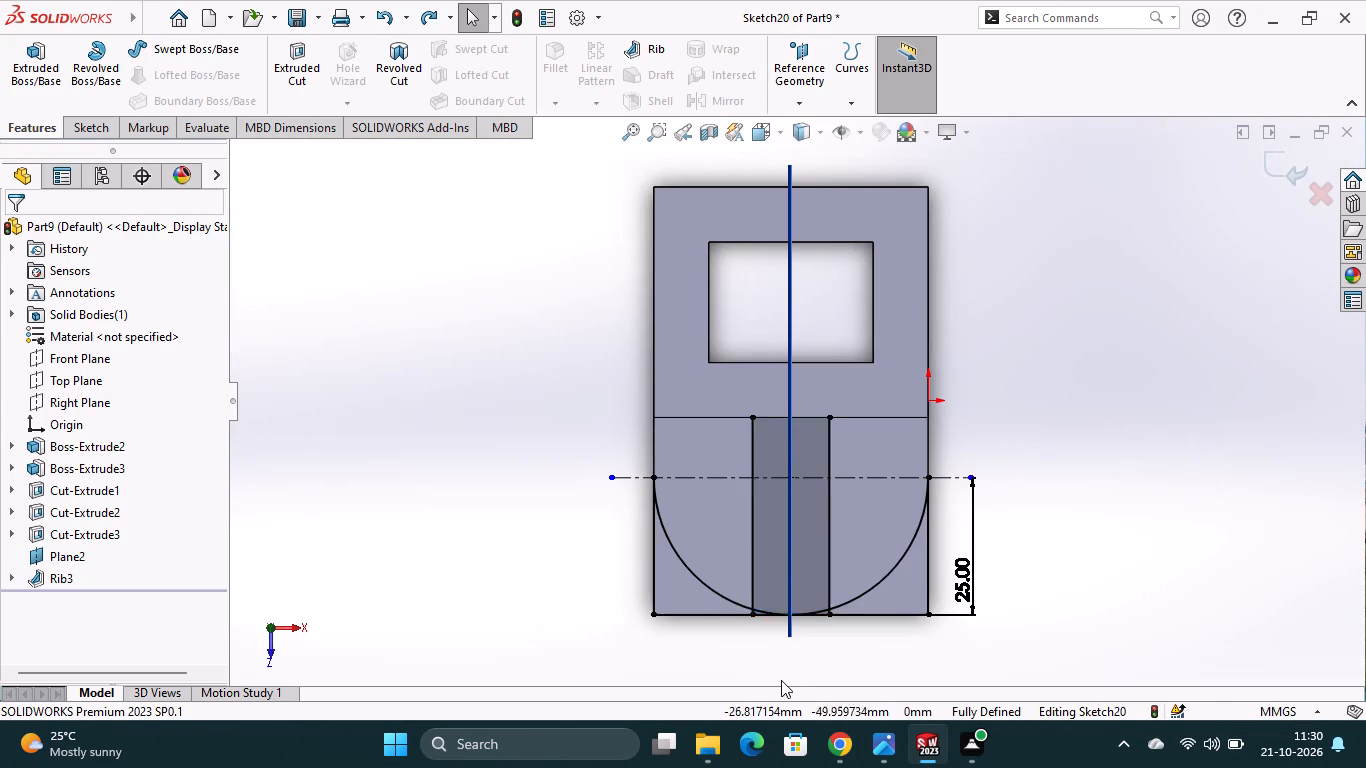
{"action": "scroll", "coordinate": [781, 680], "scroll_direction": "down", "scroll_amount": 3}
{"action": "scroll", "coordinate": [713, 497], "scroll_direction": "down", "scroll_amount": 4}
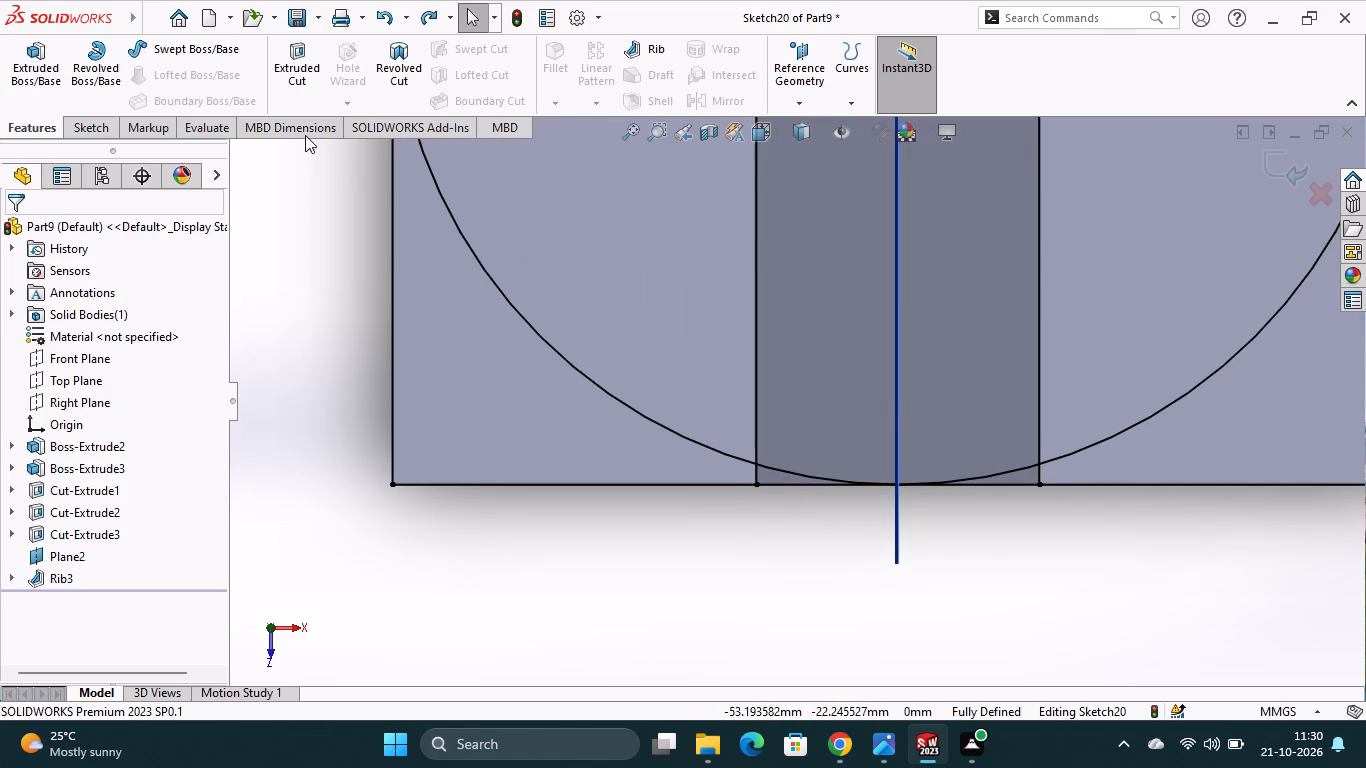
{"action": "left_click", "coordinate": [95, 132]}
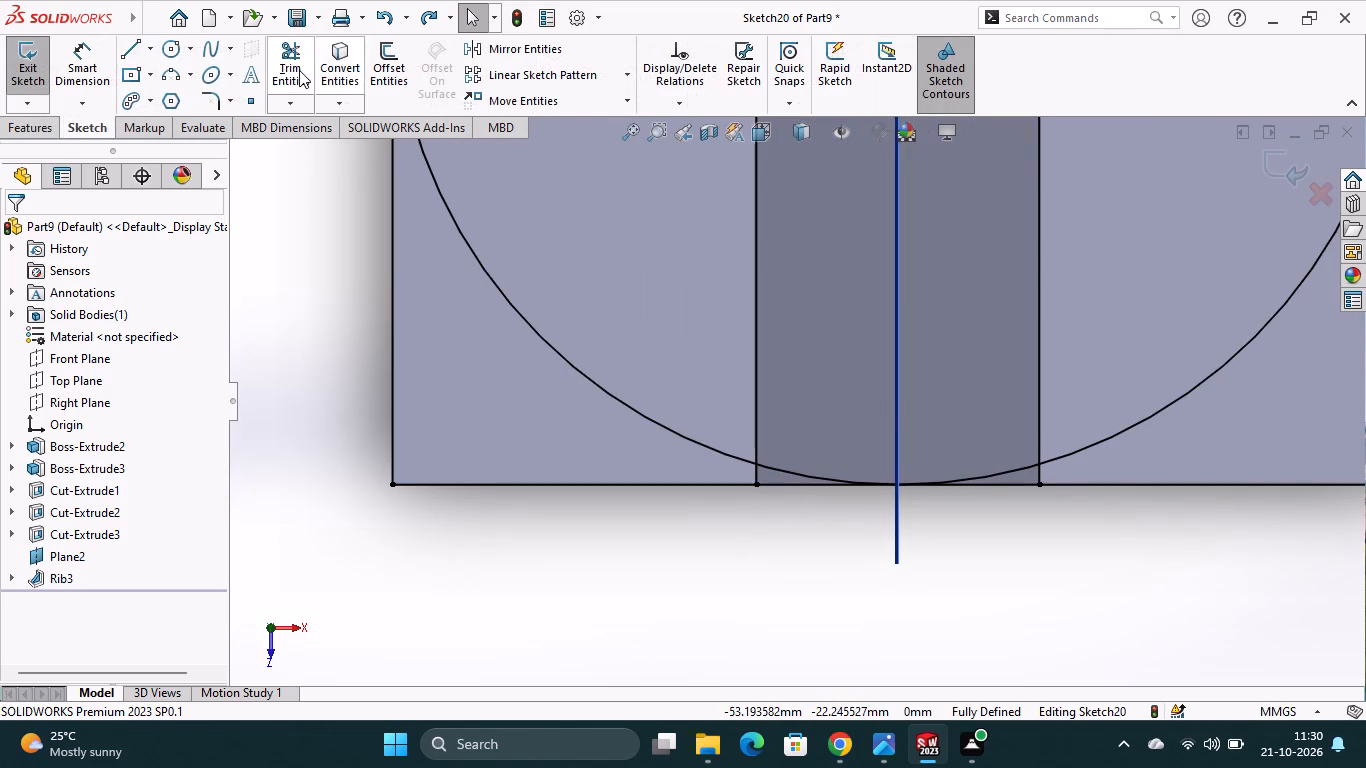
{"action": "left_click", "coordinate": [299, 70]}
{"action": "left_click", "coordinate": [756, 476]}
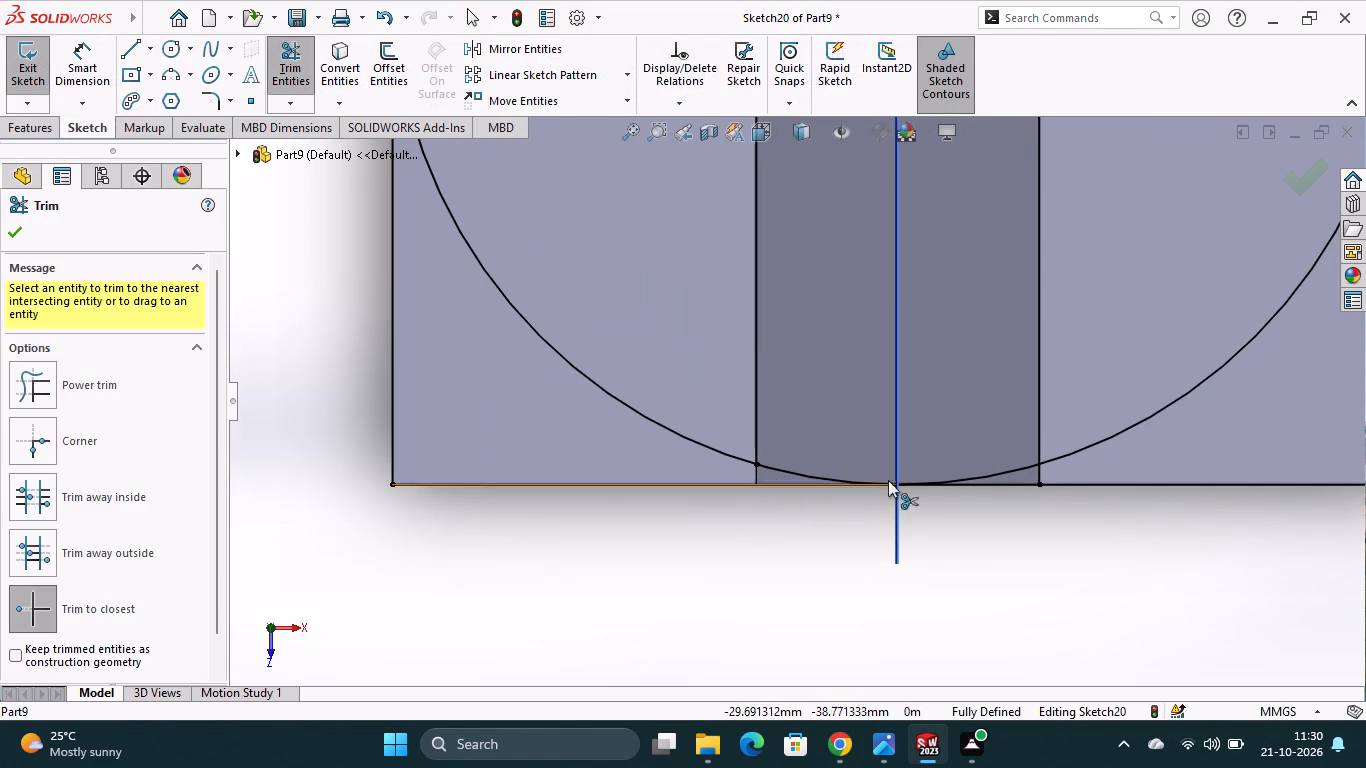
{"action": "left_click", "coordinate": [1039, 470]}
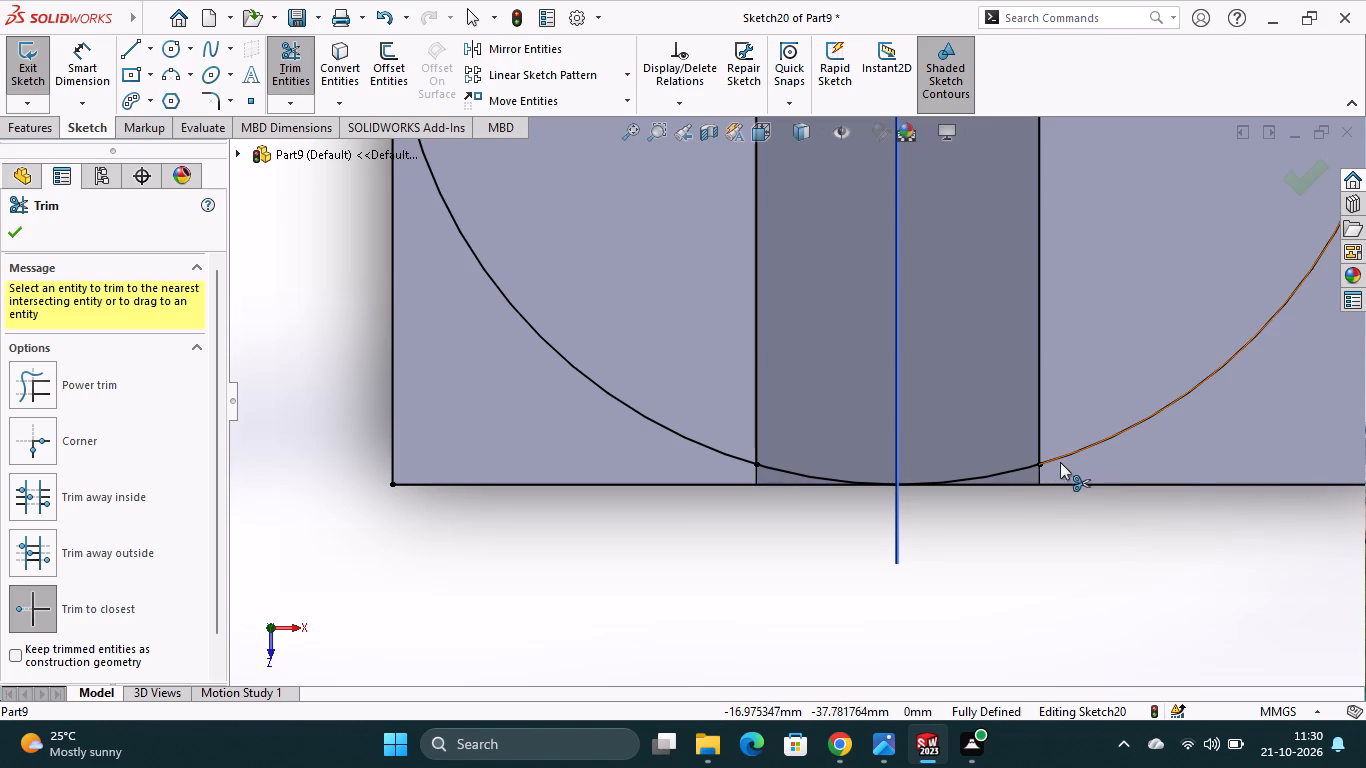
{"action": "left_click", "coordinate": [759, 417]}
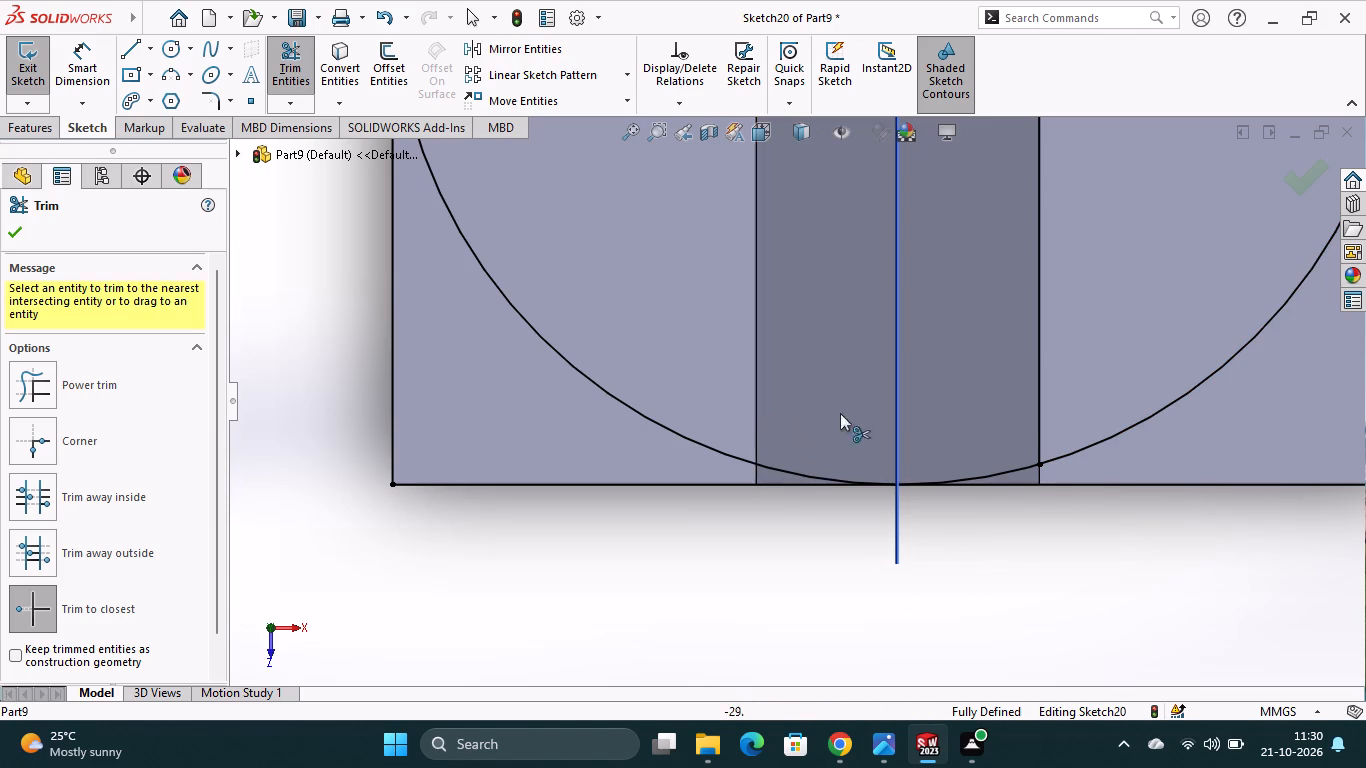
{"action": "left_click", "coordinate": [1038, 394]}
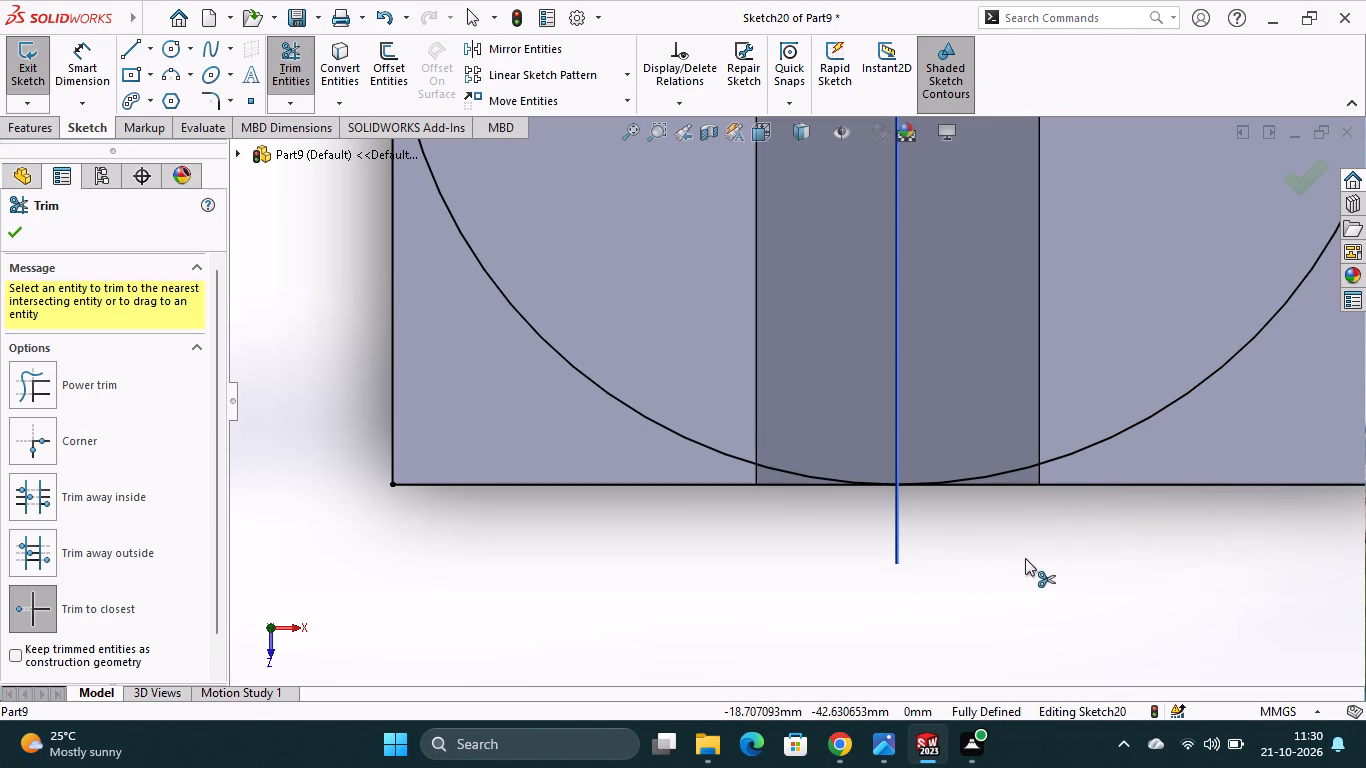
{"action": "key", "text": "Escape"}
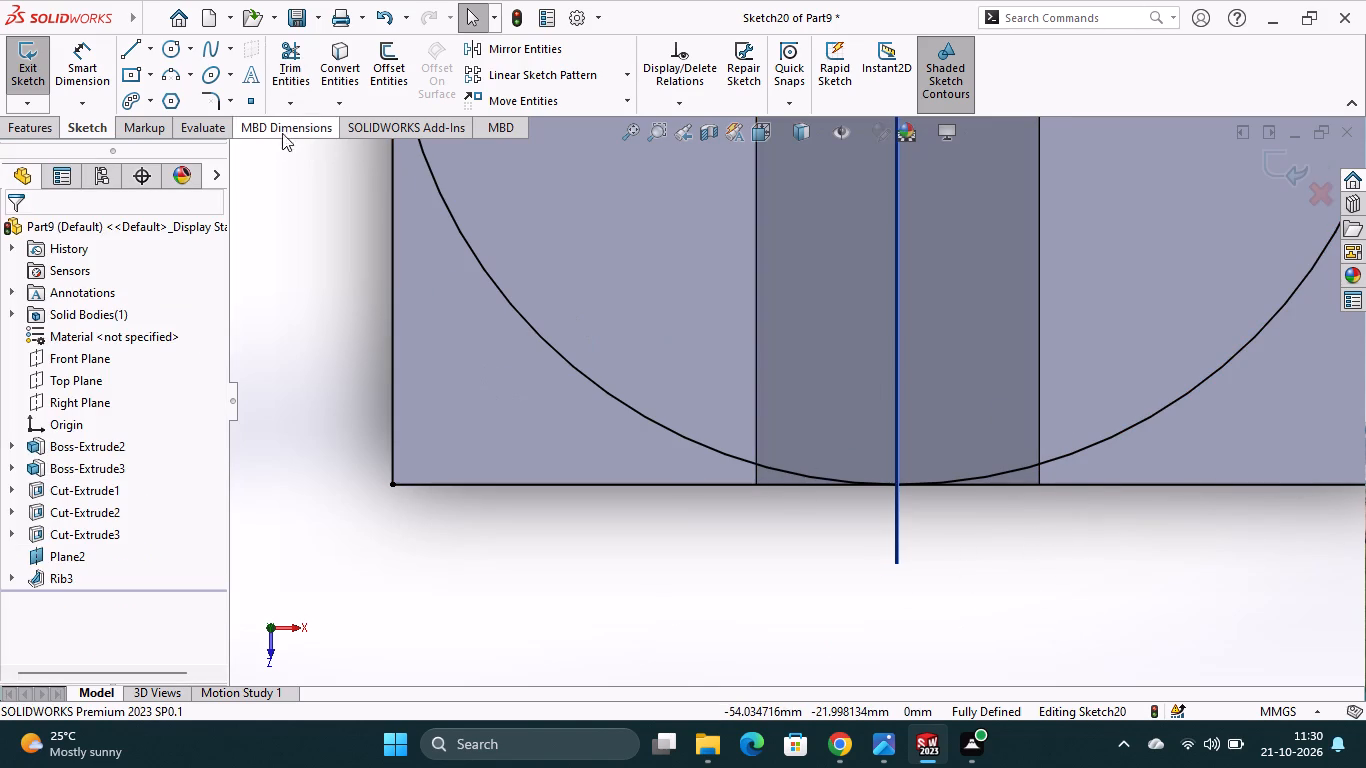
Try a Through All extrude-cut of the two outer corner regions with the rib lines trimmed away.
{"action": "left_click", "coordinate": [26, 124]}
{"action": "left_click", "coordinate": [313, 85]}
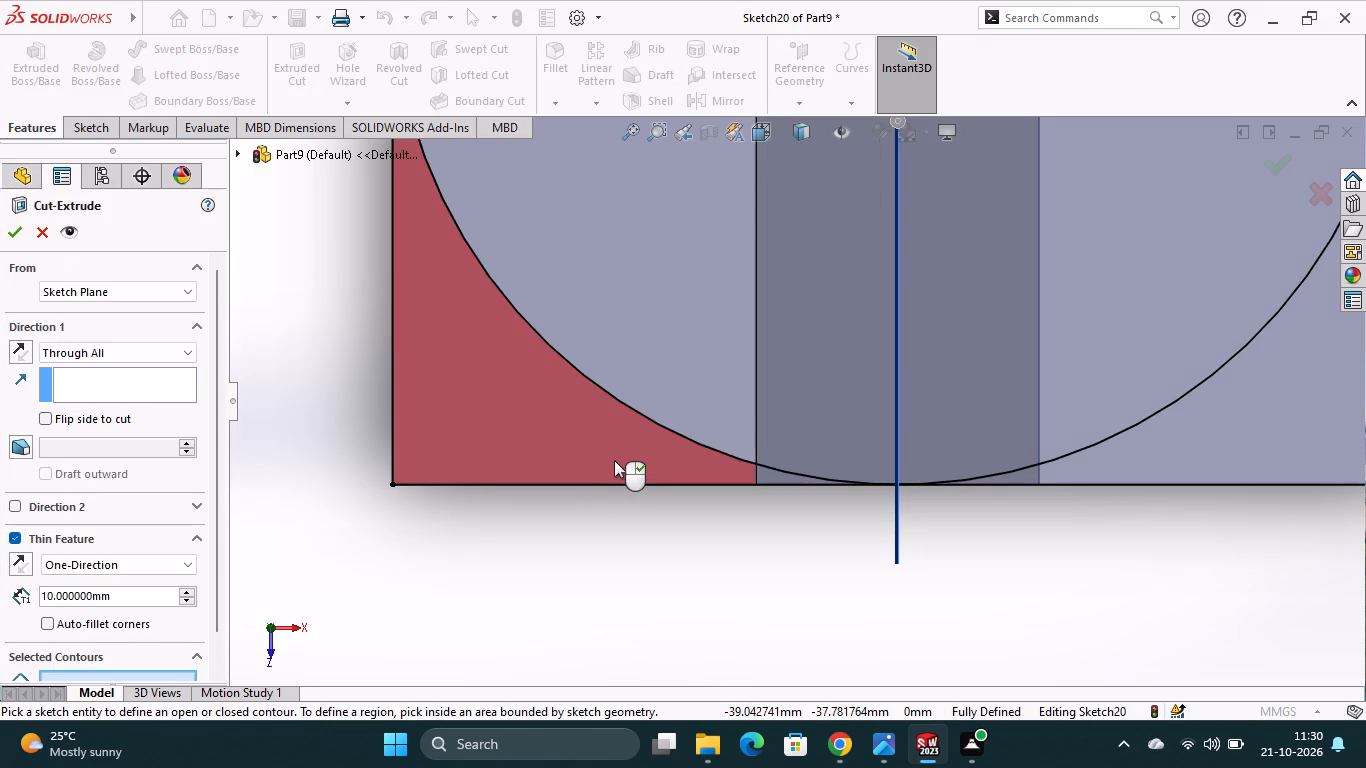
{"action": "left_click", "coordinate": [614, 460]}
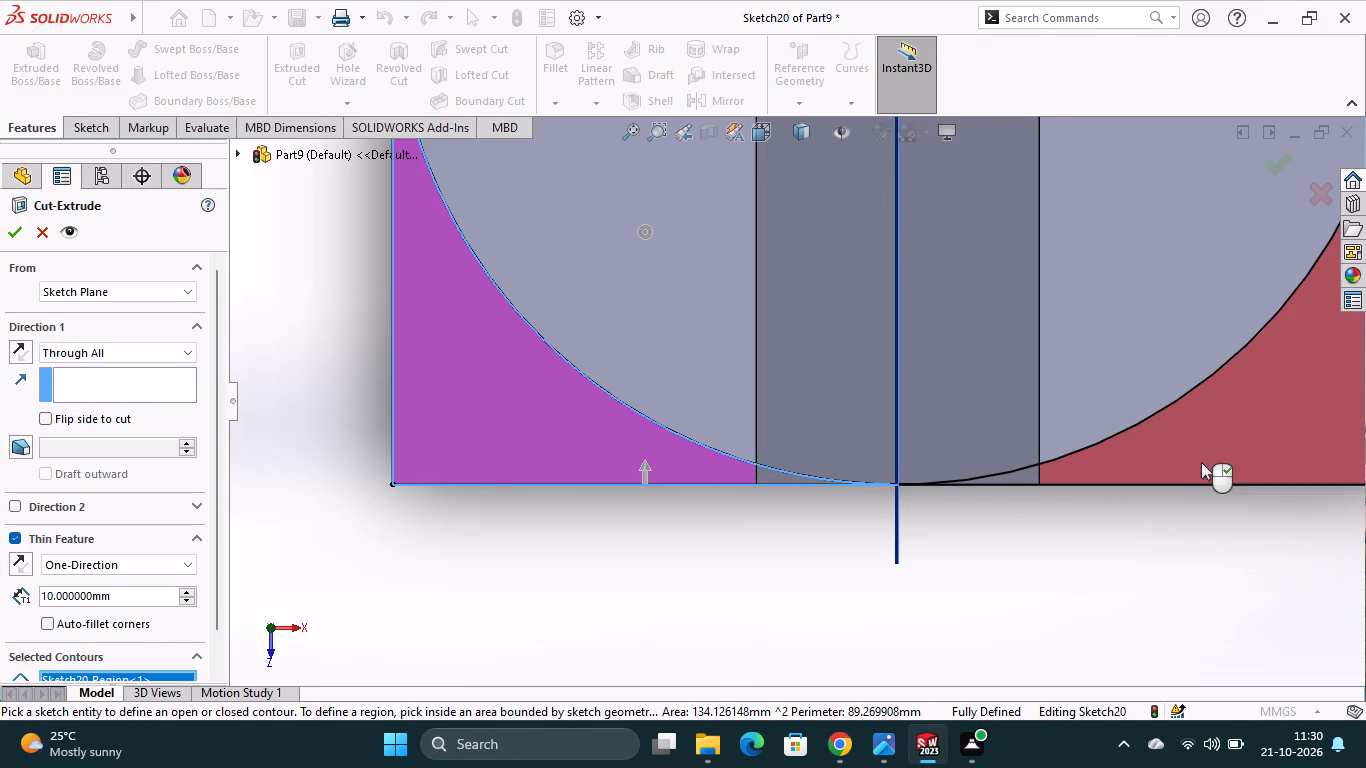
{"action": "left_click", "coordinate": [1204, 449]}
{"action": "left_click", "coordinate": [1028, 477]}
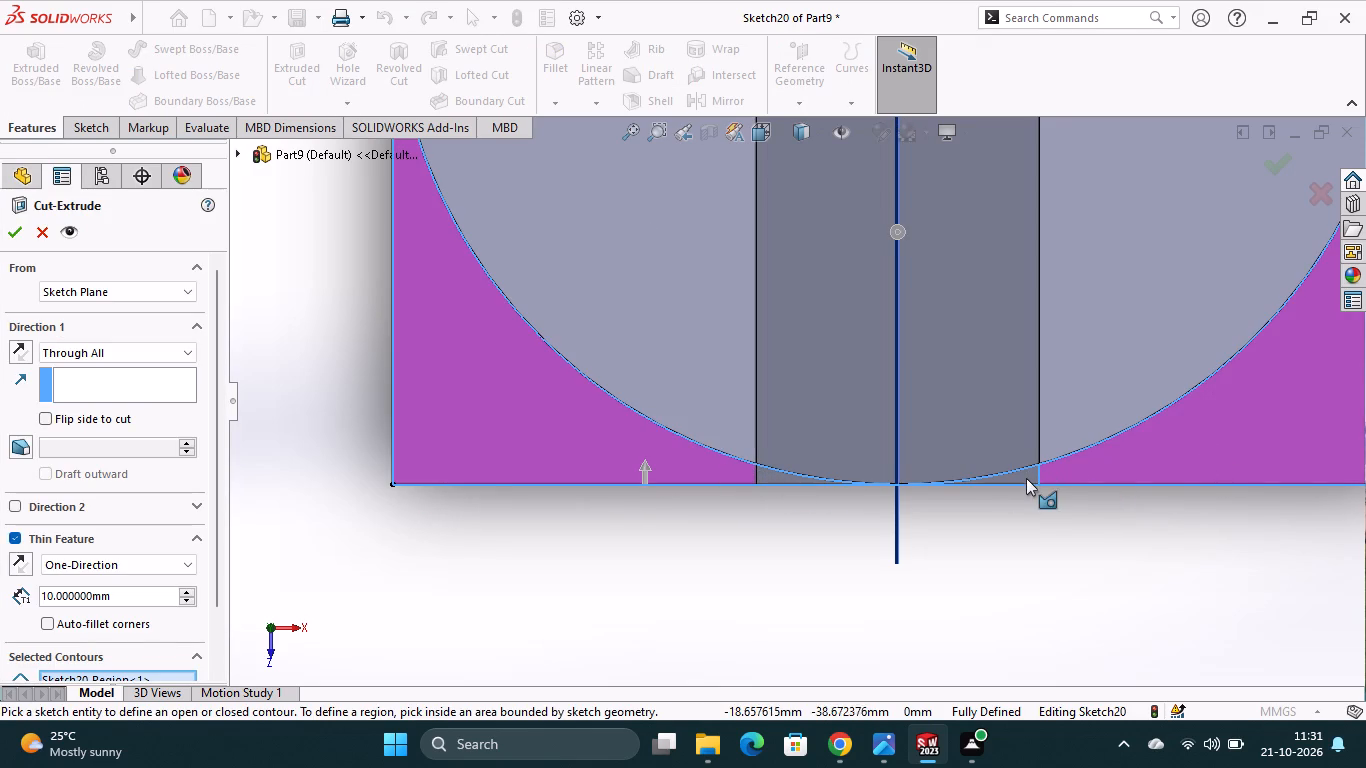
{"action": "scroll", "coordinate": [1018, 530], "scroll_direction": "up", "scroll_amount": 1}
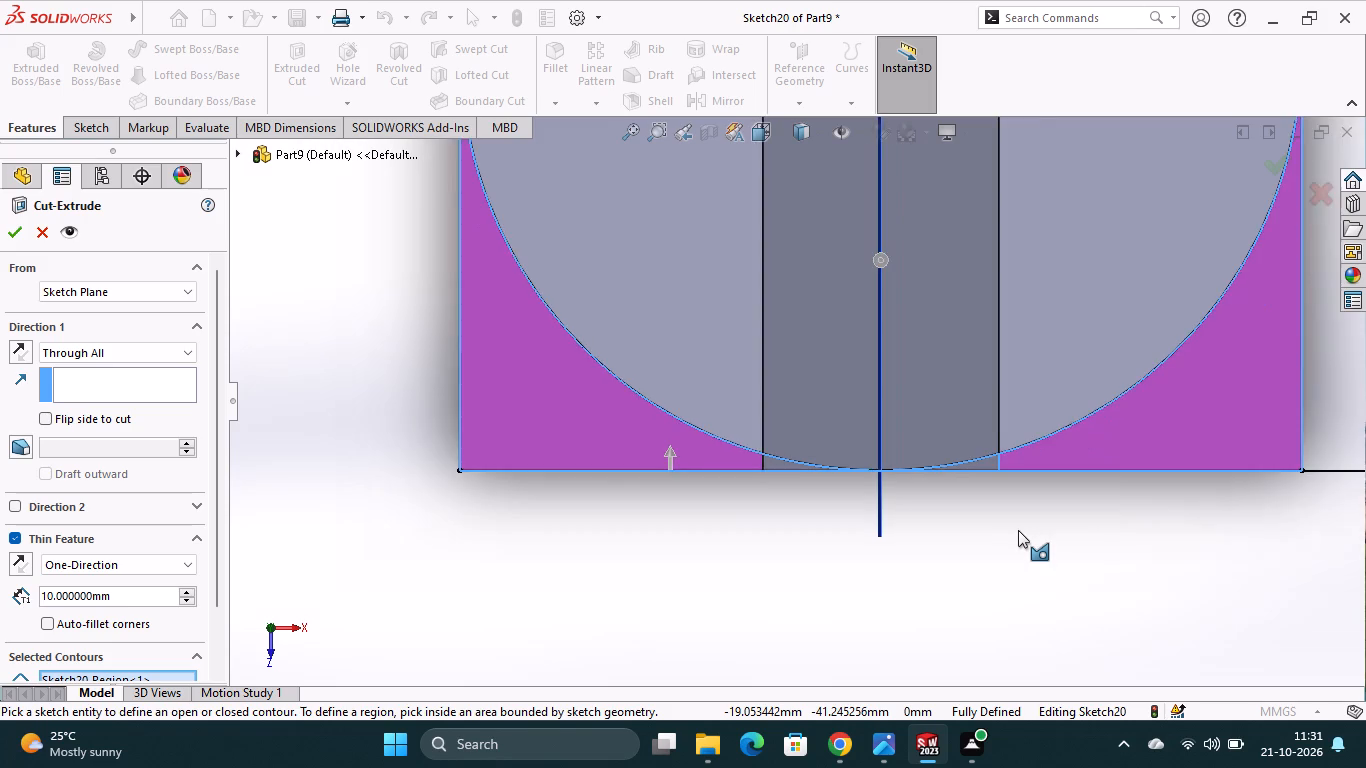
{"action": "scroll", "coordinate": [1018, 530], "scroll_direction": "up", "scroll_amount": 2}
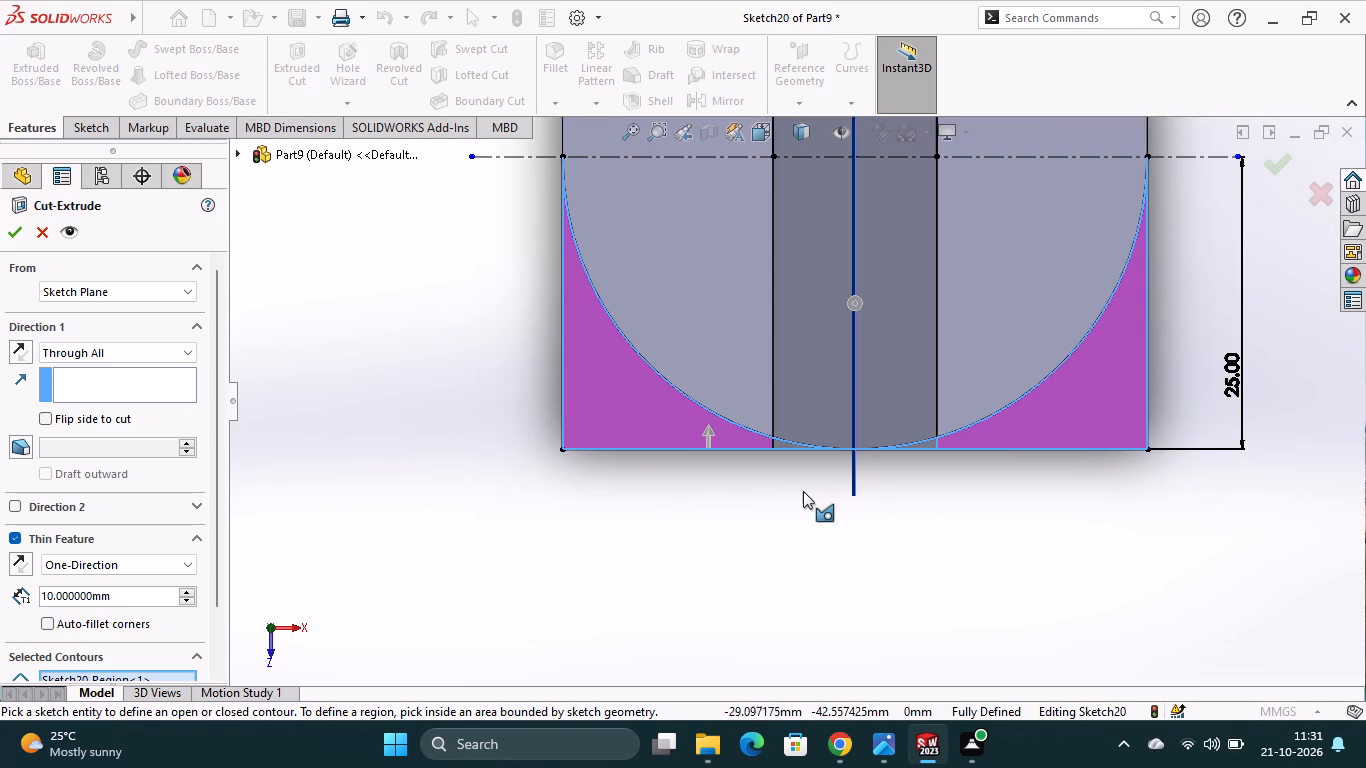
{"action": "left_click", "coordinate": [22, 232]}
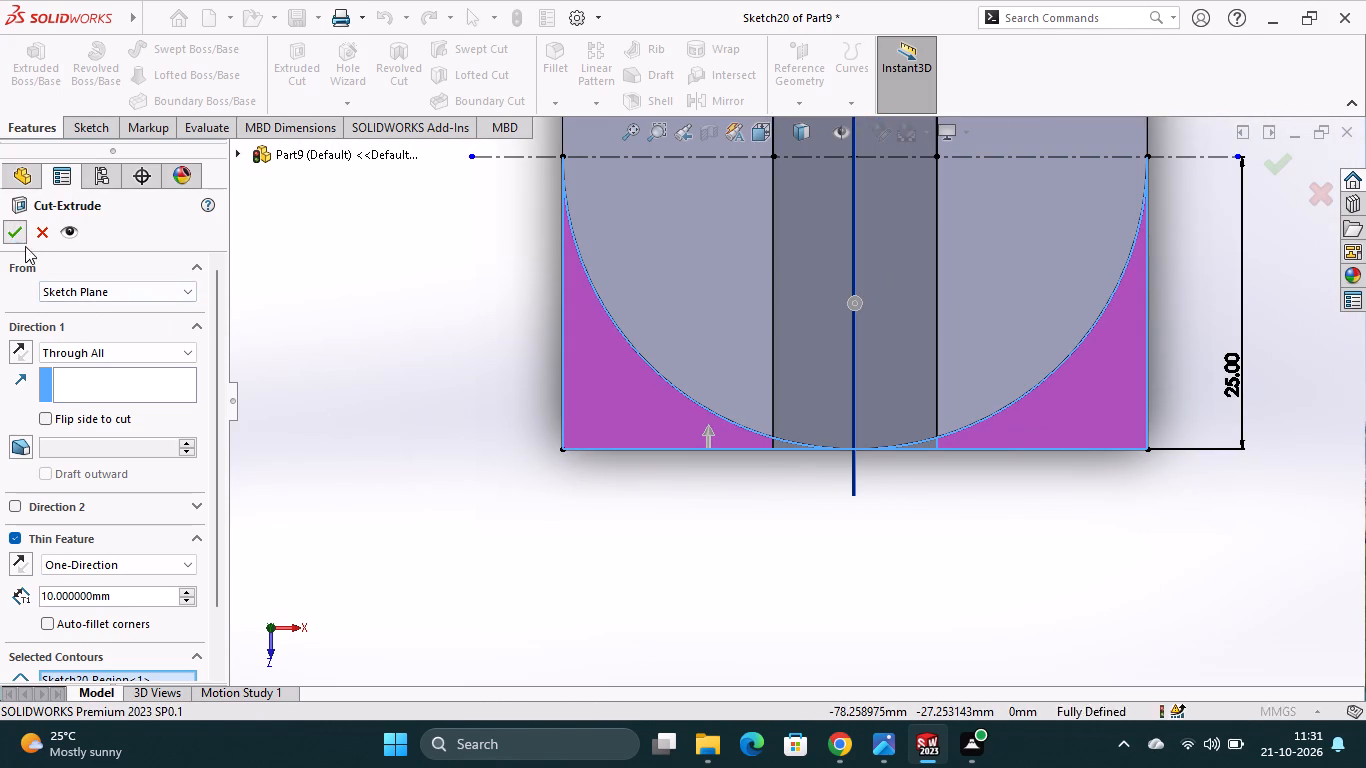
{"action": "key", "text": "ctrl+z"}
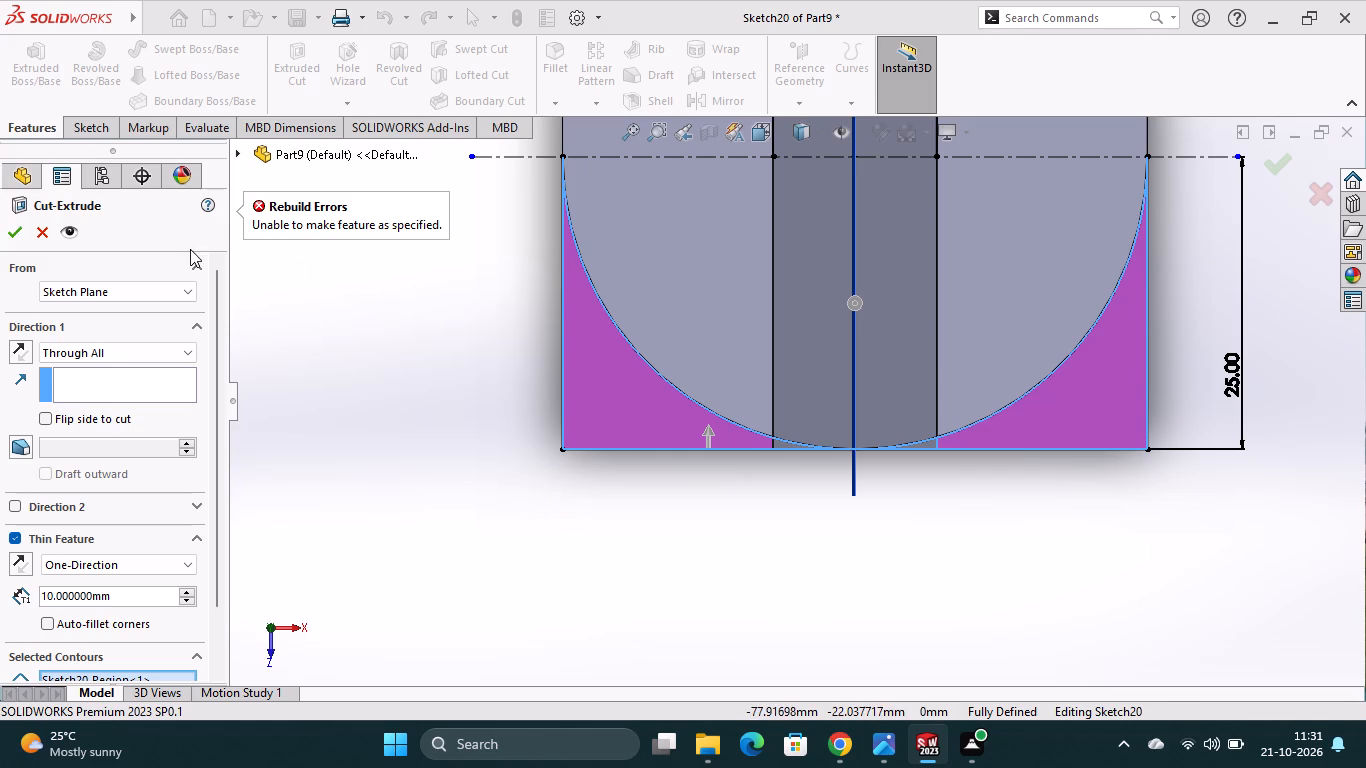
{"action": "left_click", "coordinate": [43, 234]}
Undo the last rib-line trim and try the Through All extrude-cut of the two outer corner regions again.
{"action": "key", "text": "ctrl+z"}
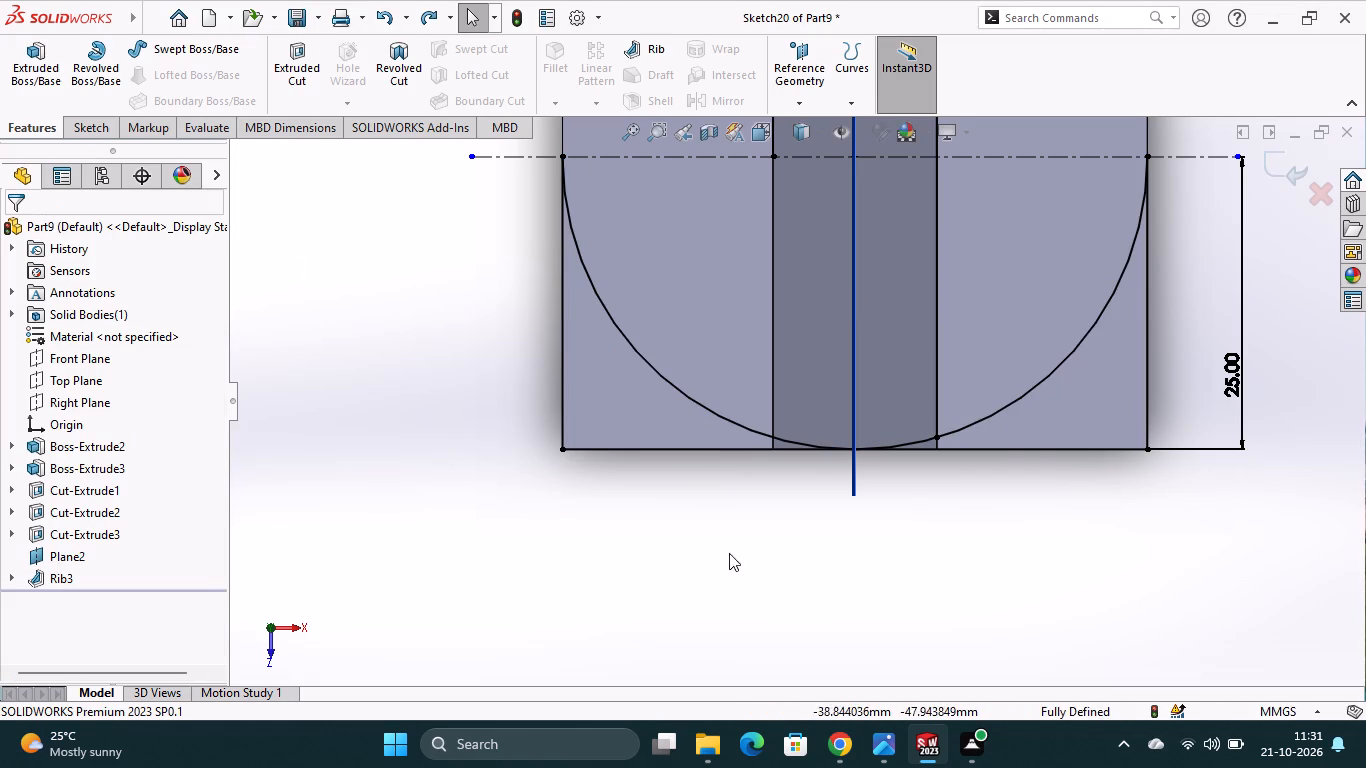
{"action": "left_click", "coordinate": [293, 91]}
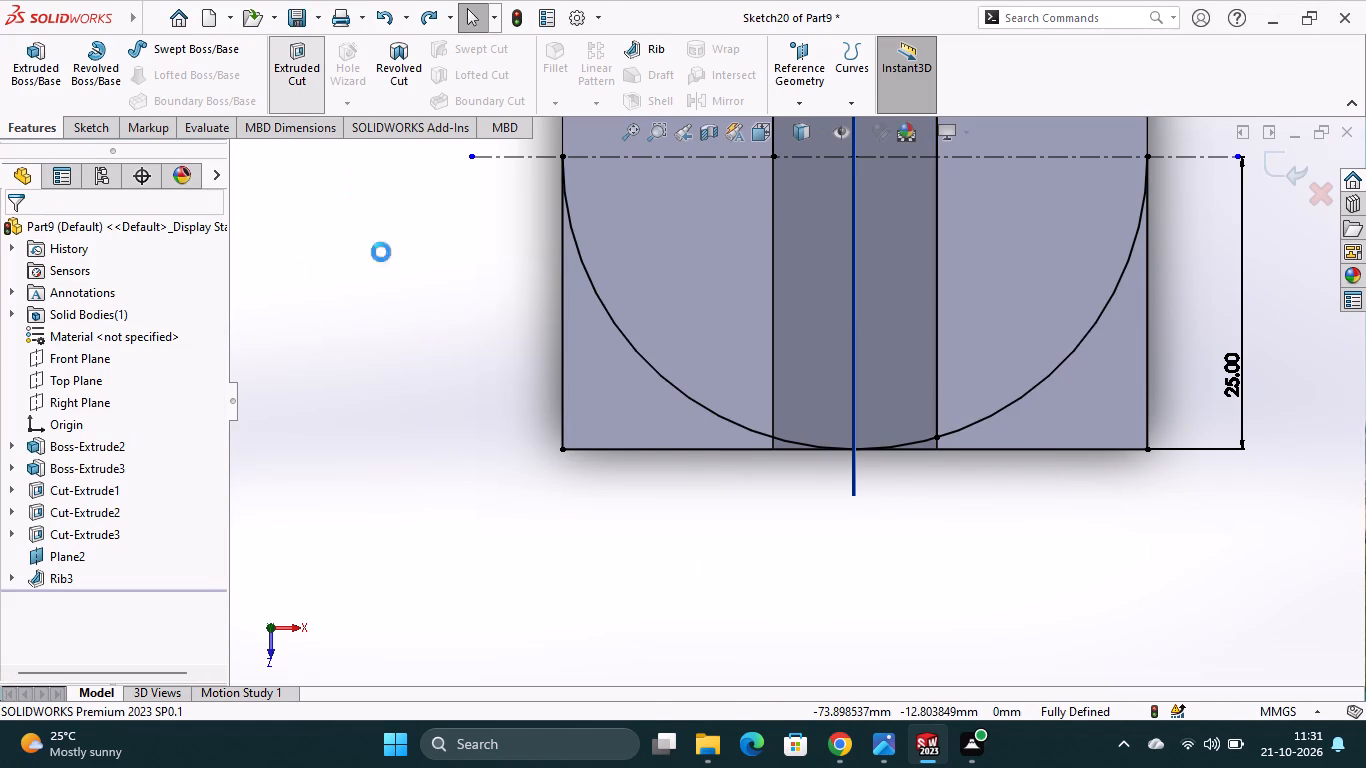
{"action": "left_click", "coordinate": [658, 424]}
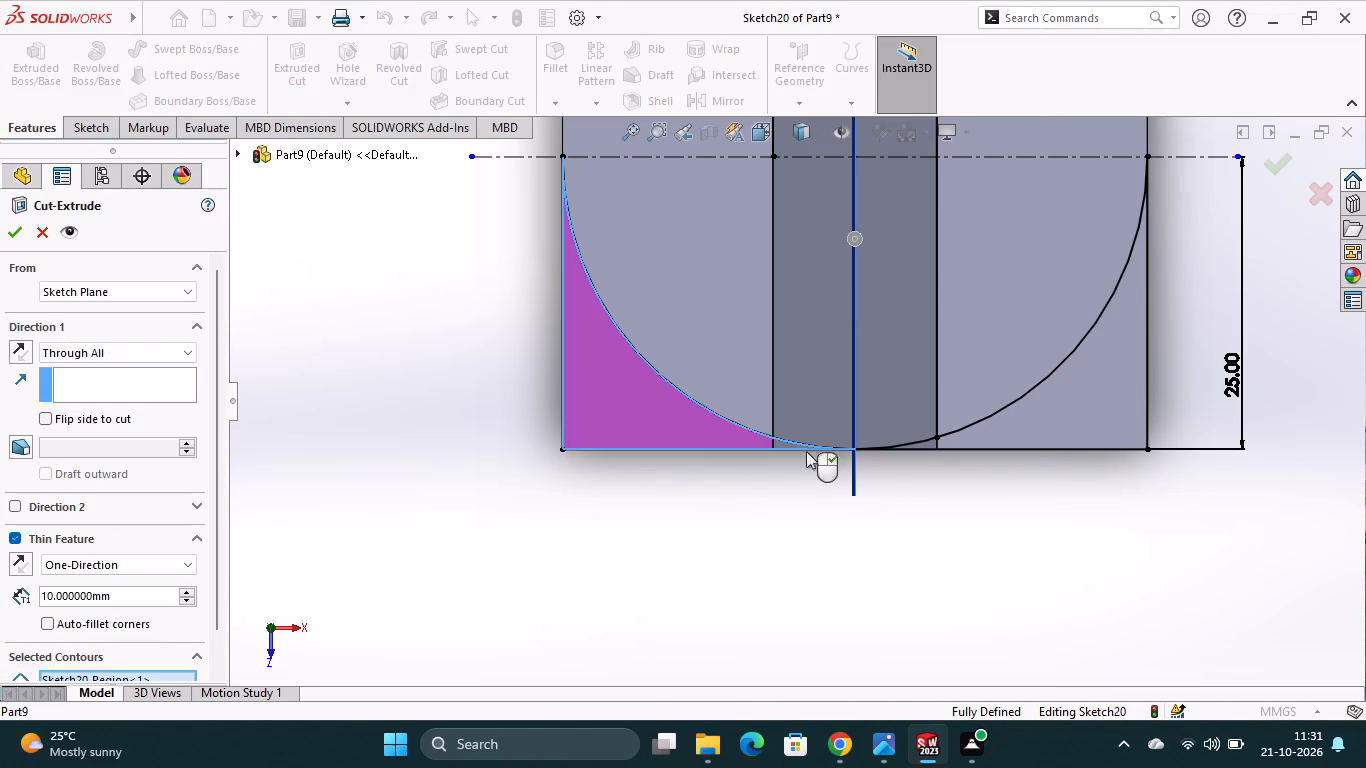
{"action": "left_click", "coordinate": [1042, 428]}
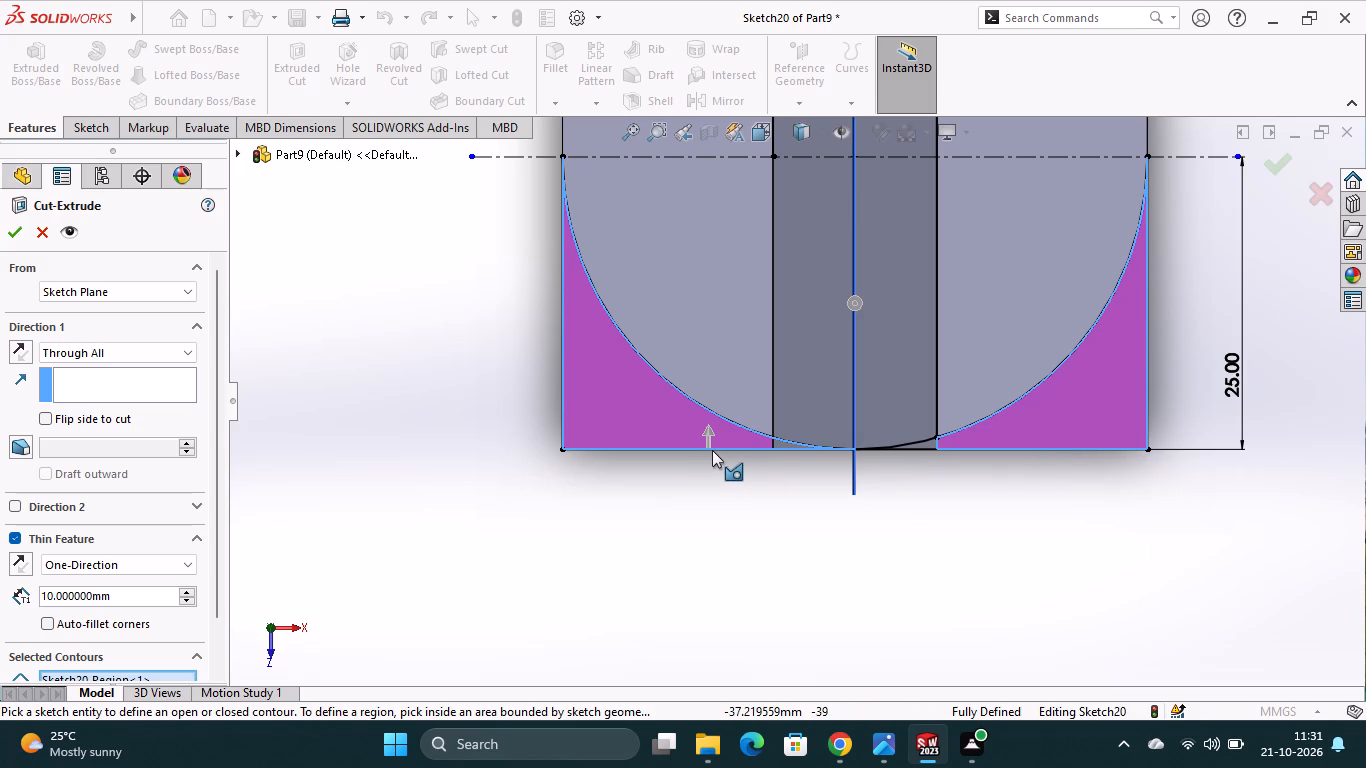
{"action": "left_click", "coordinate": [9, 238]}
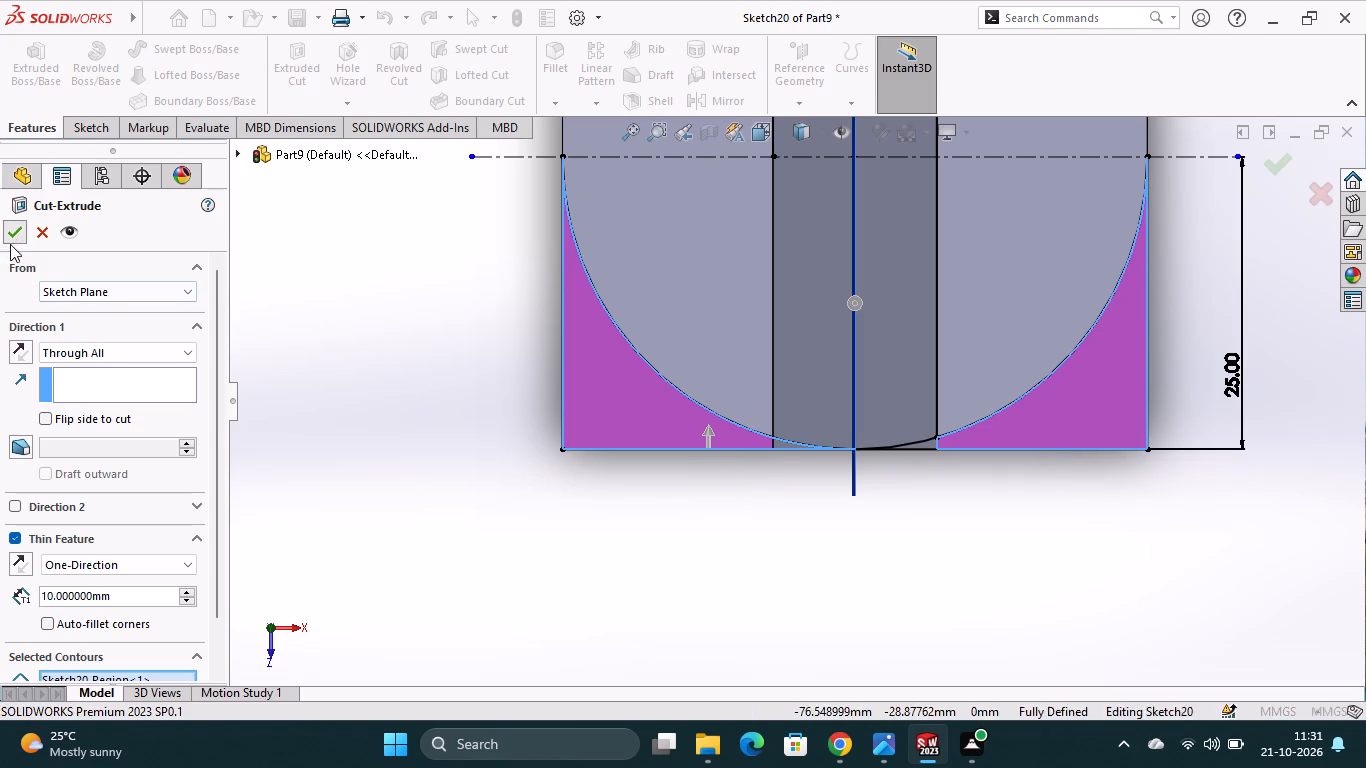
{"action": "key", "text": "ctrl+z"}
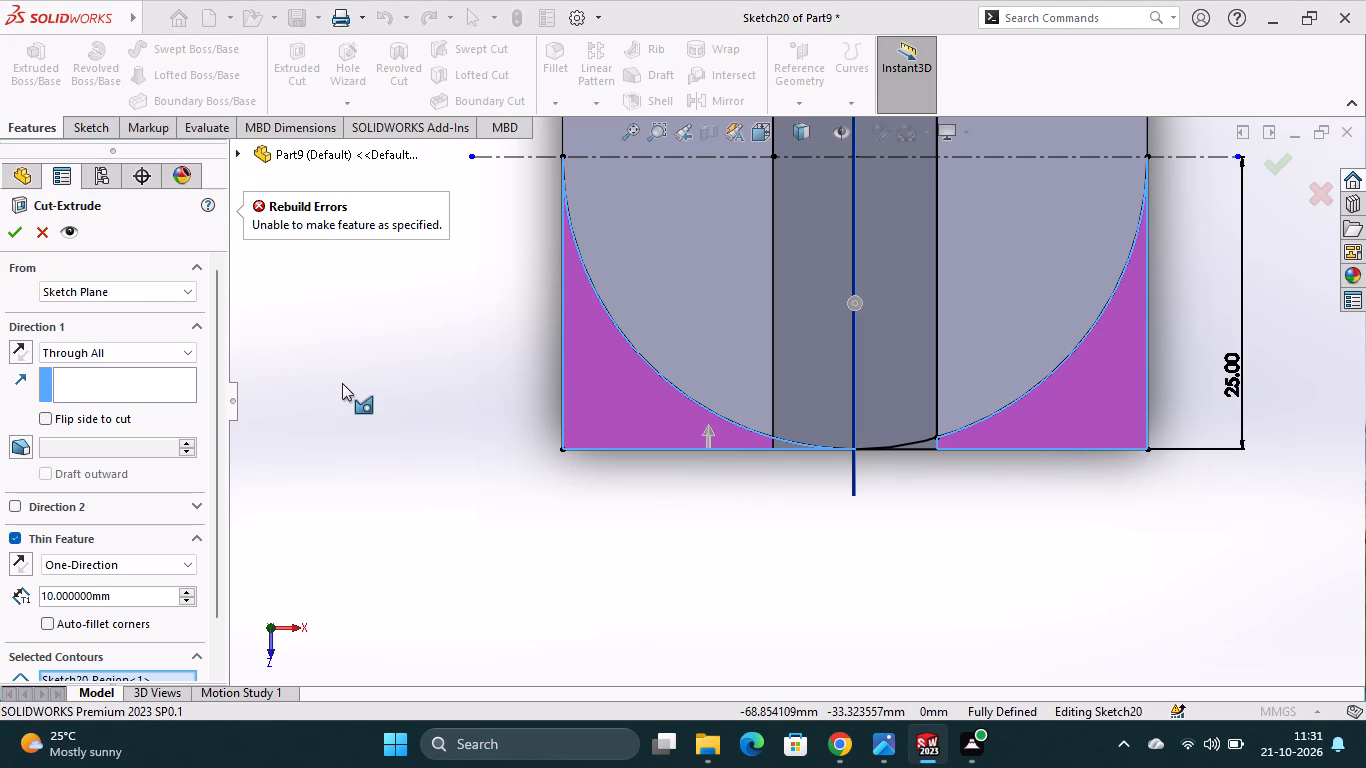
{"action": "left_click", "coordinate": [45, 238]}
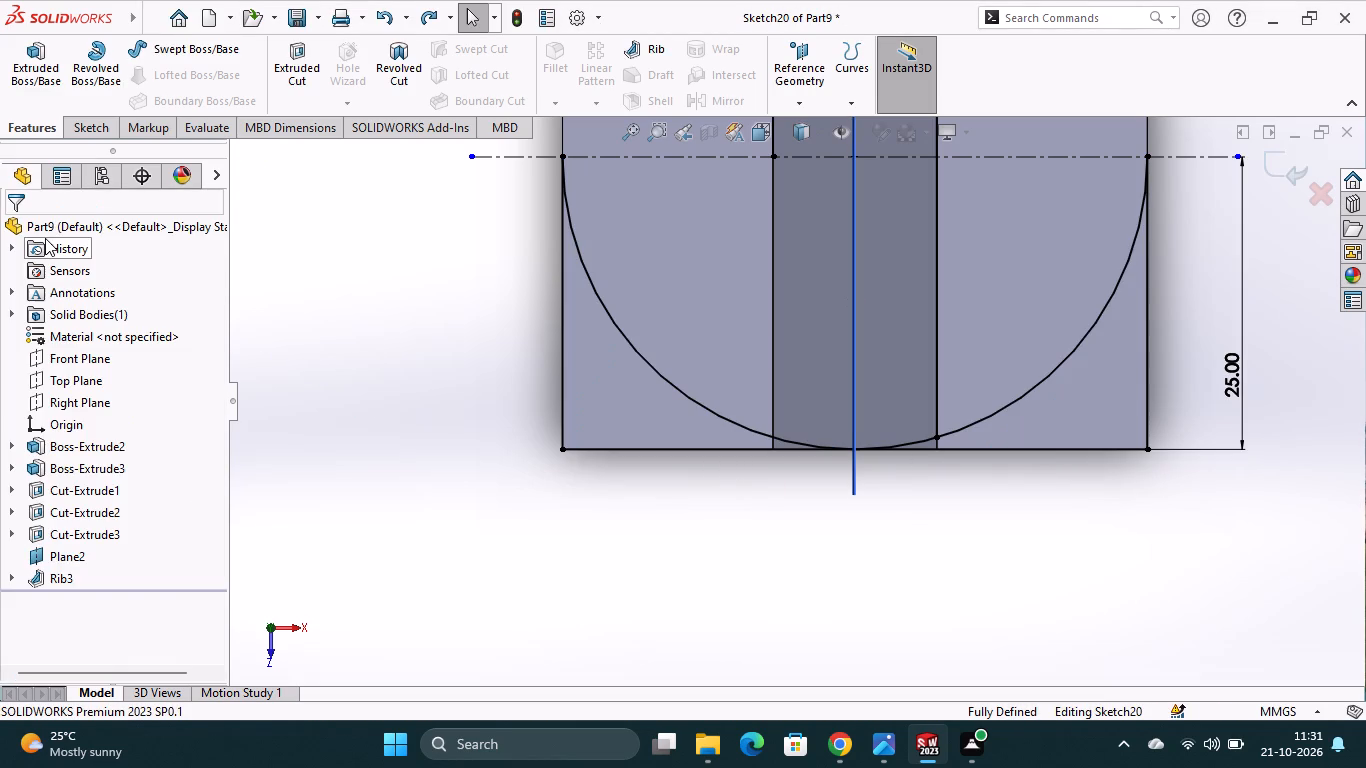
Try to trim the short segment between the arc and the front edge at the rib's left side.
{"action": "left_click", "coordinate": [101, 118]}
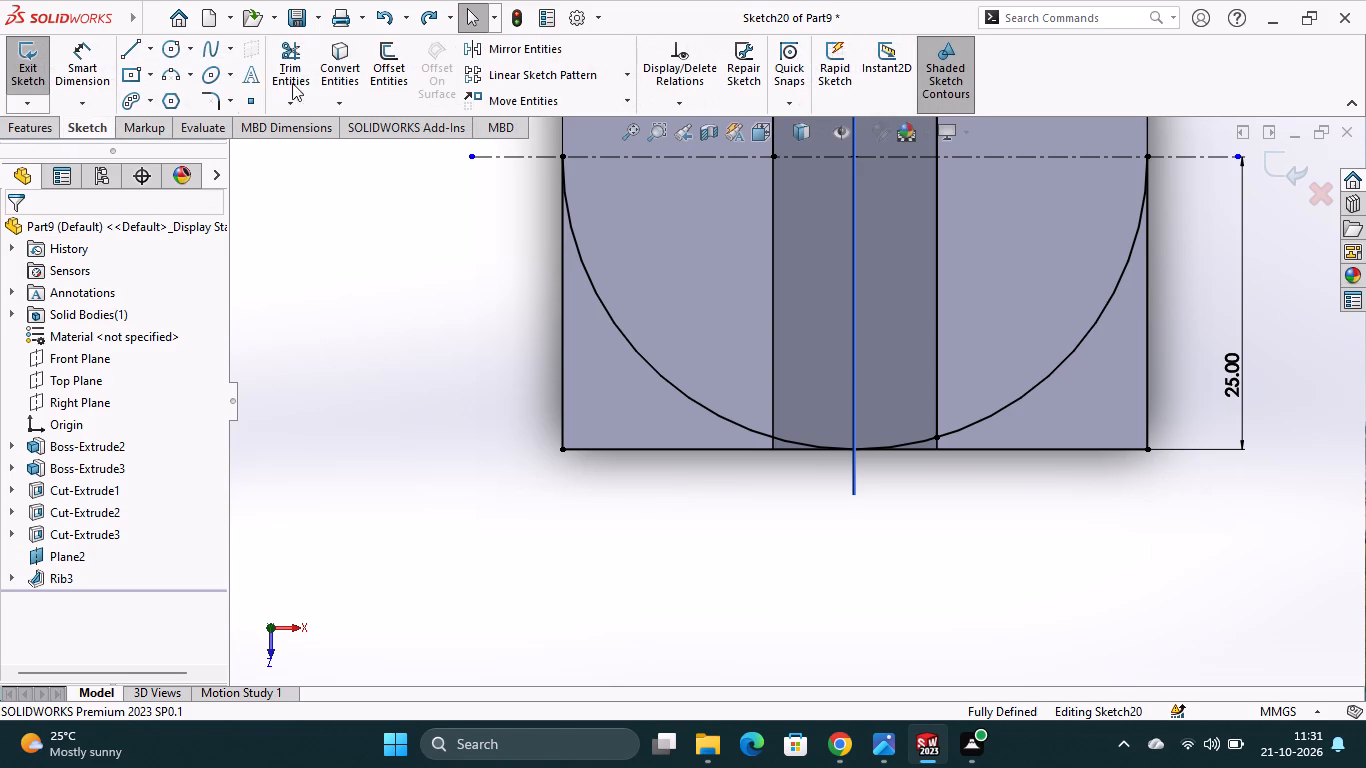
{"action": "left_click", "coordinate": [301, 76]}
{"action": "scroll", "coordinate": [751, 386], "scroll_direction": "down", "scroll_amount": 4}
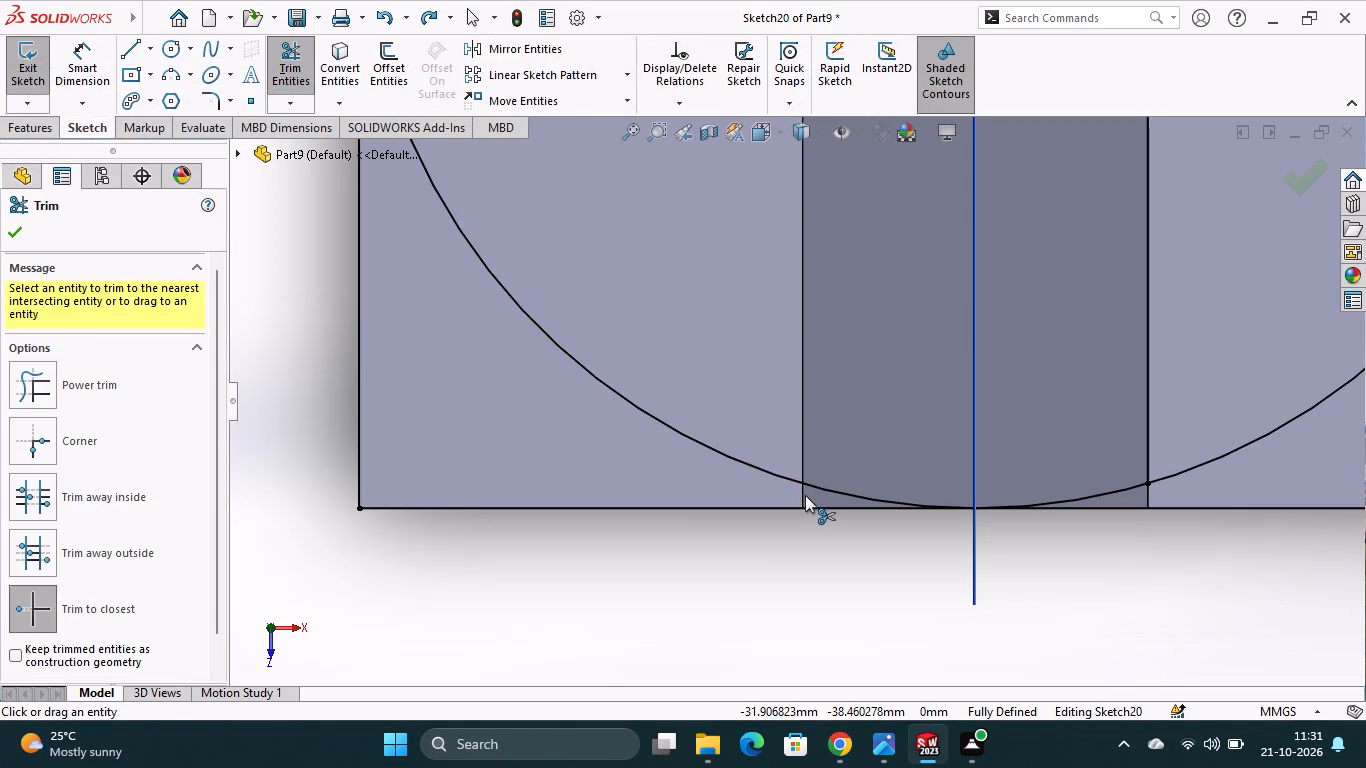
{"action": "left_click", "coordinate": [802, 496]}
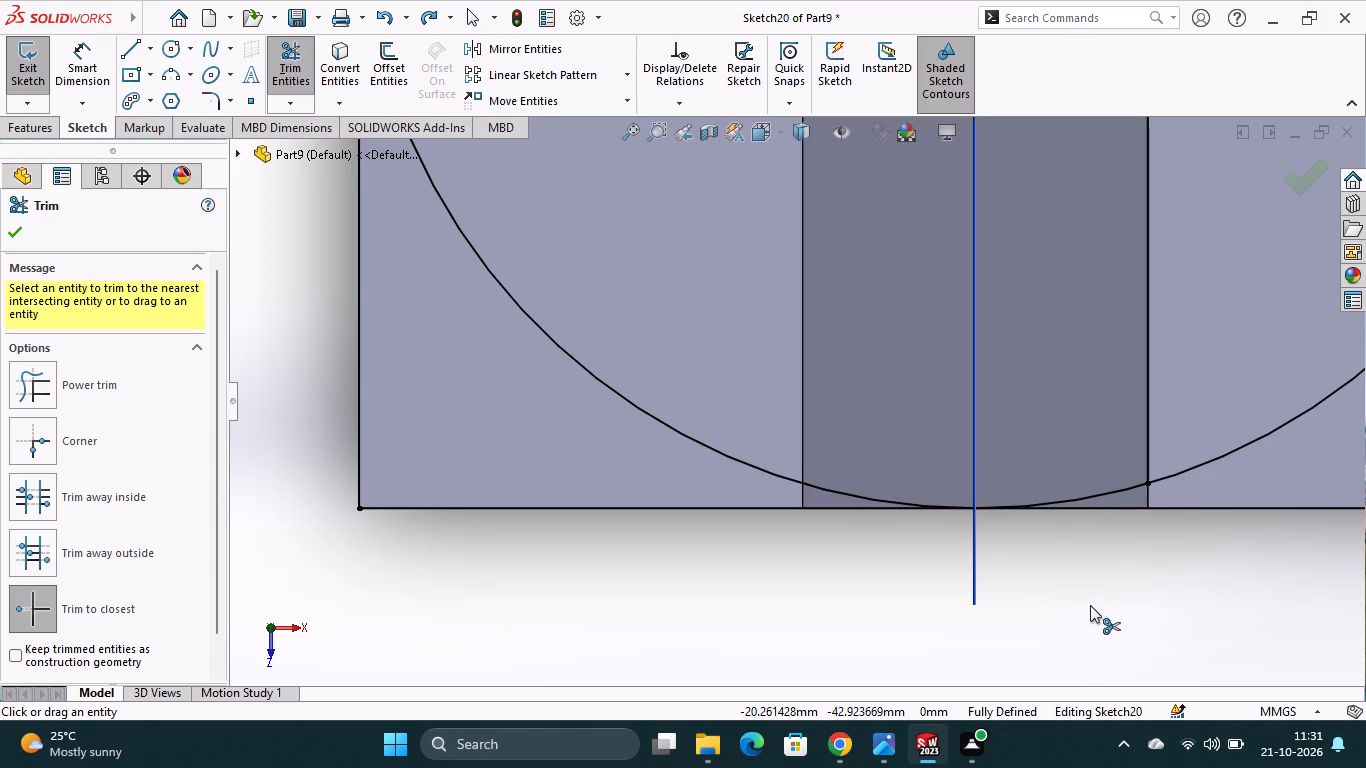
Undo the remaining trims and the conversion of the rib lines, leaving the arc and base outline in the front sketch.
{"action": "key", "text": "ctrl+z"}
{"action": "key", "text": "ctrl+z"}
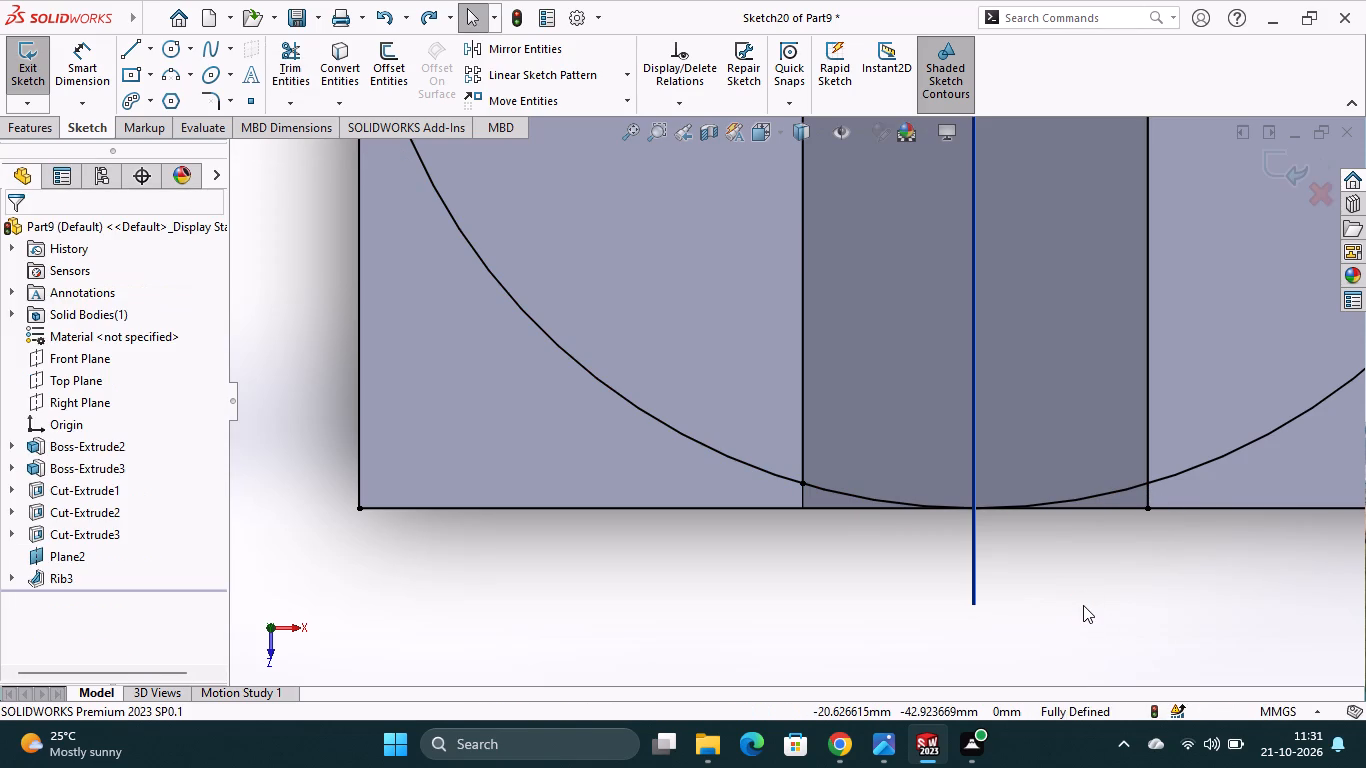
{"action": "key", "text": "ctrl+z"}
{"action": "key", "text": "ctrl+z"}
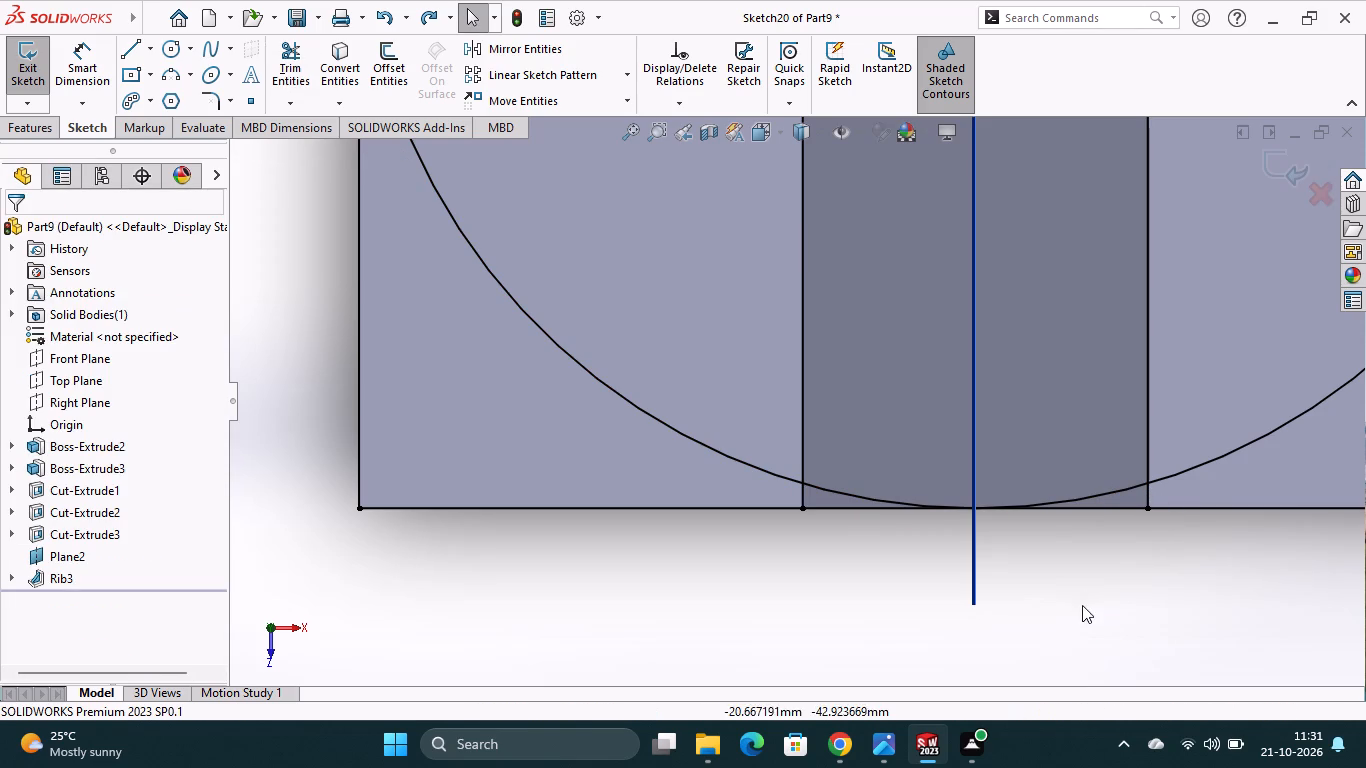
{"action": "key", "text": "ctrl+z"}
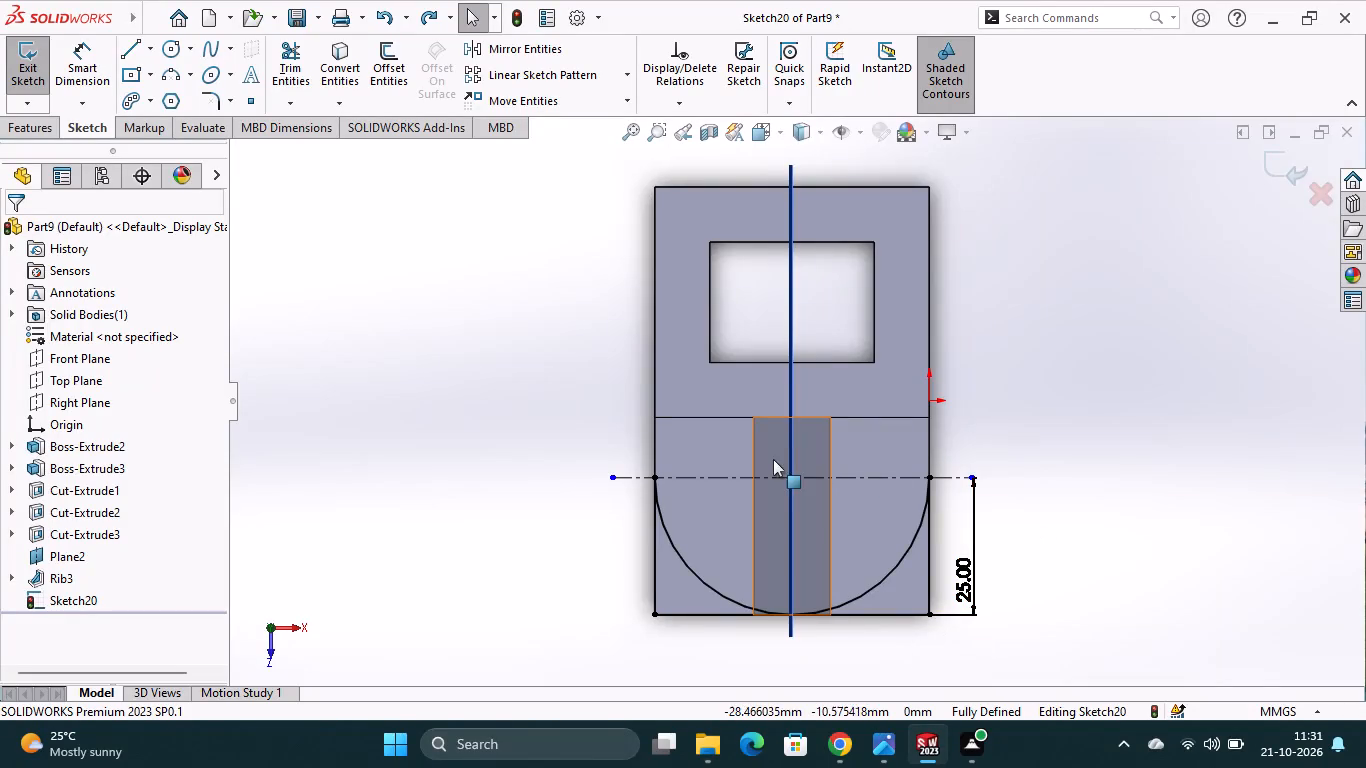
Extrude-cut the two corner regions outside the front arc using Through All, and check the rib's front end.
{"action": "left_click", "coordinate": [54, 135]}
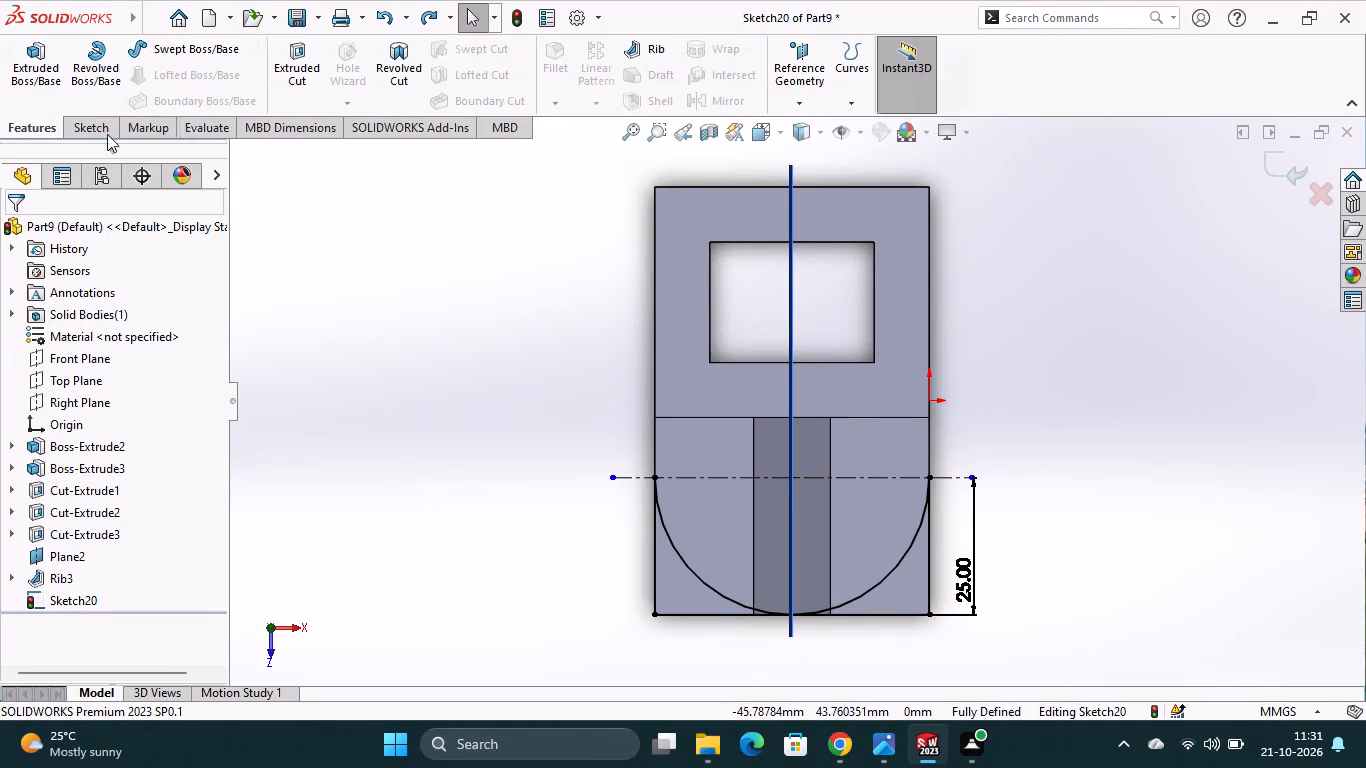
{"action": "left_click", "coordinate": [310, 98]}
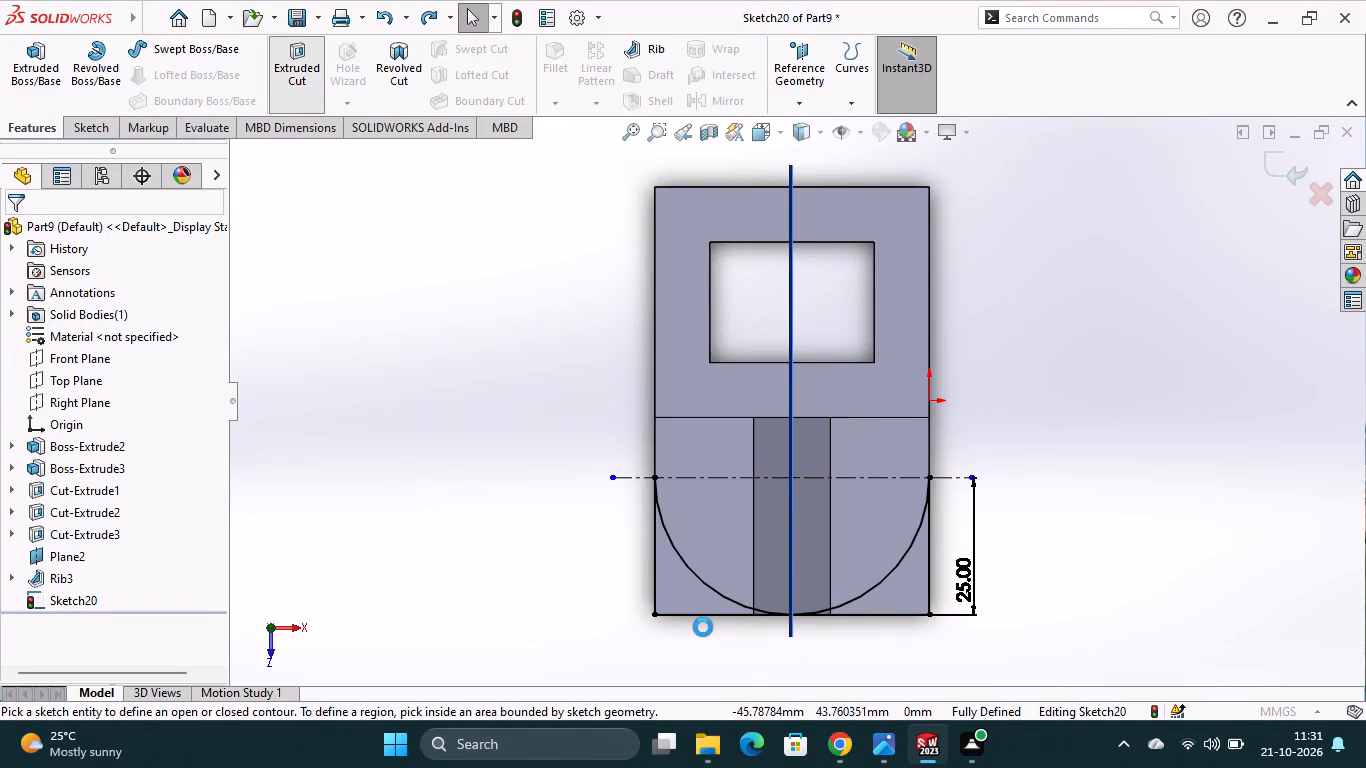
{"action": "left_click", "coordinate": [695, 603]}
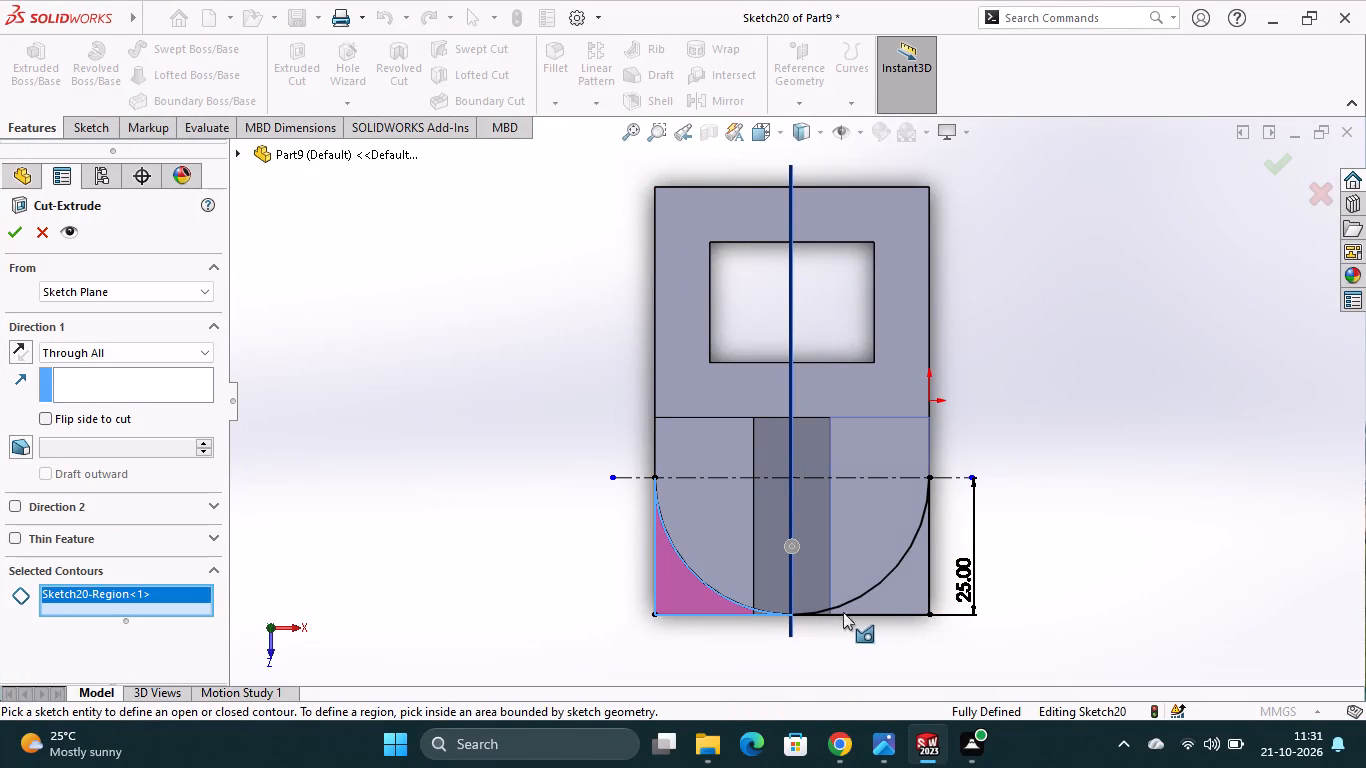
{"action": "left_click", "coordinate": [883, 603]}
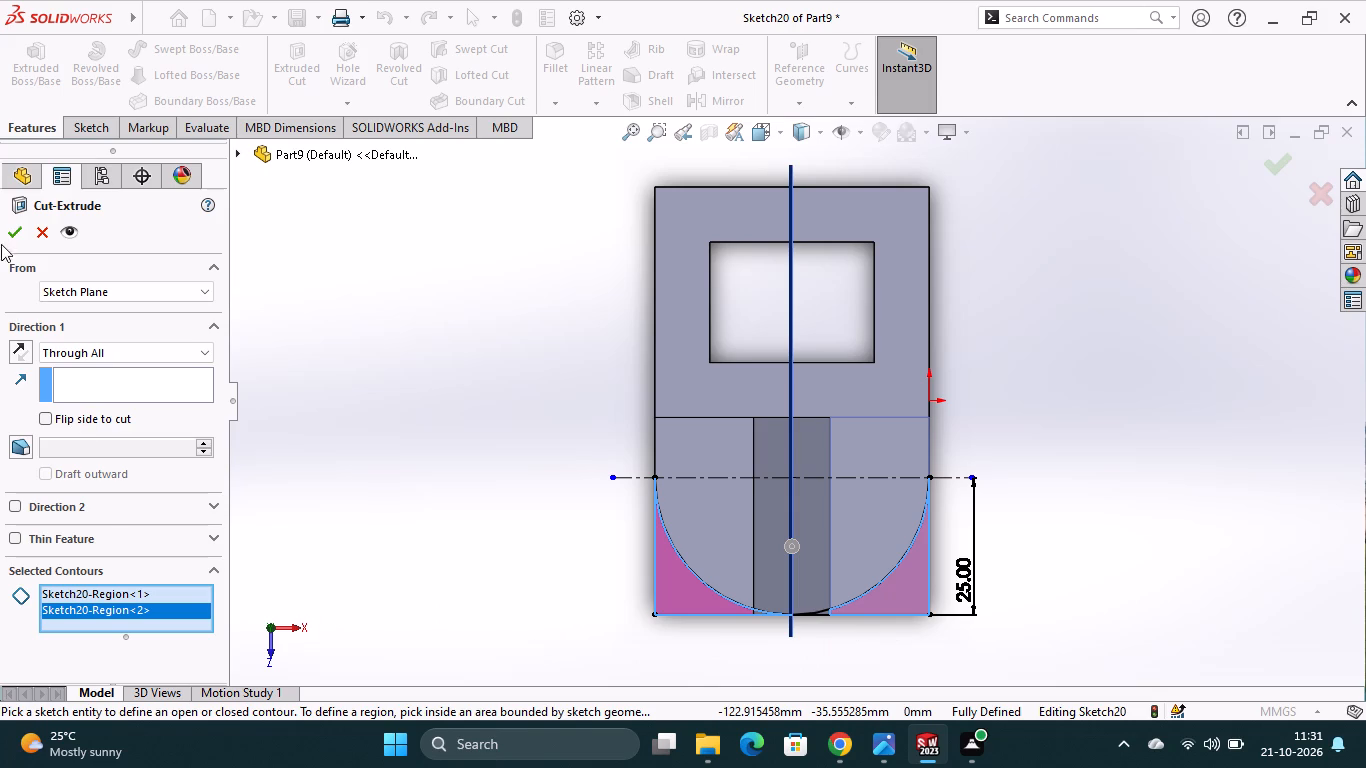
{"action": "left_click", "coordinate": [15, 233]}
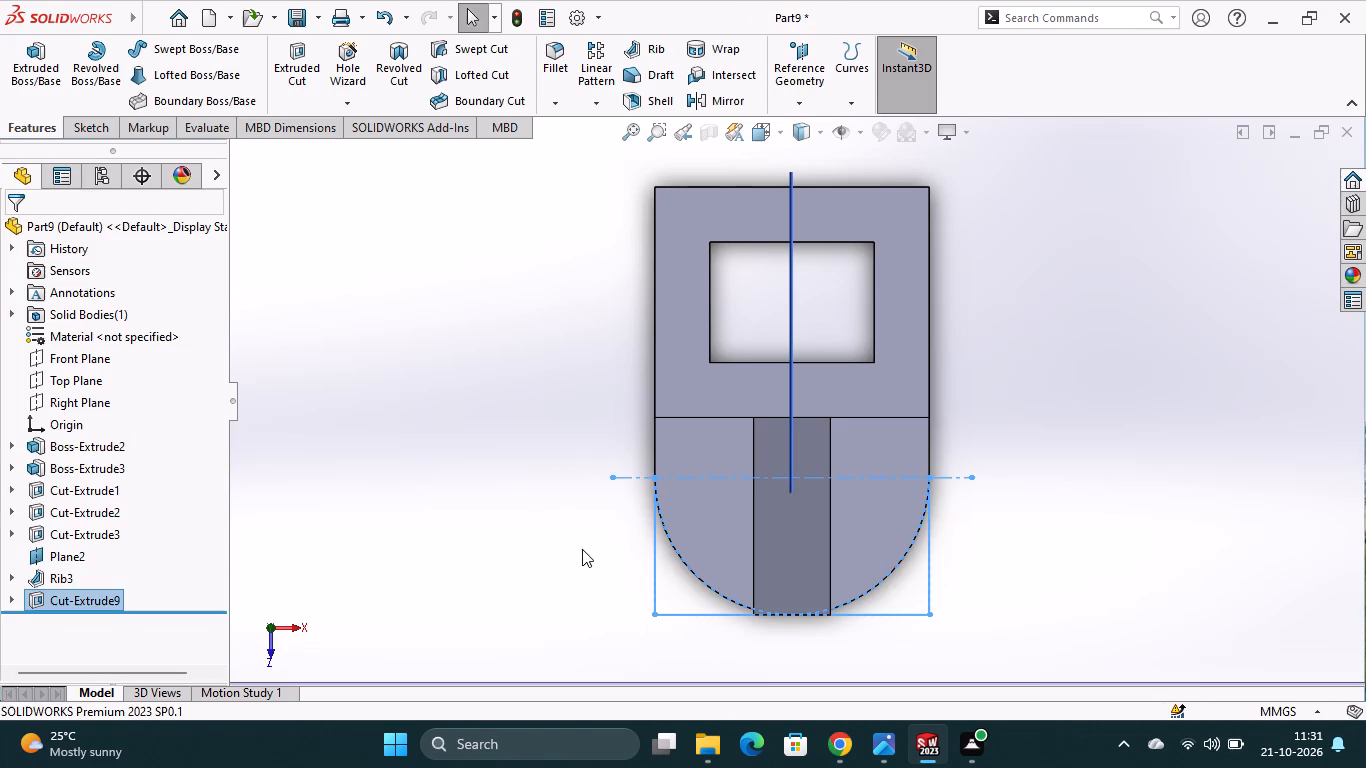
{"action": "left_click", "coordinate": [596, 612]}
{"action": "scroll", "coordinate": [799, 615], "scroll_direction": "down", "scroll_amount": 2}
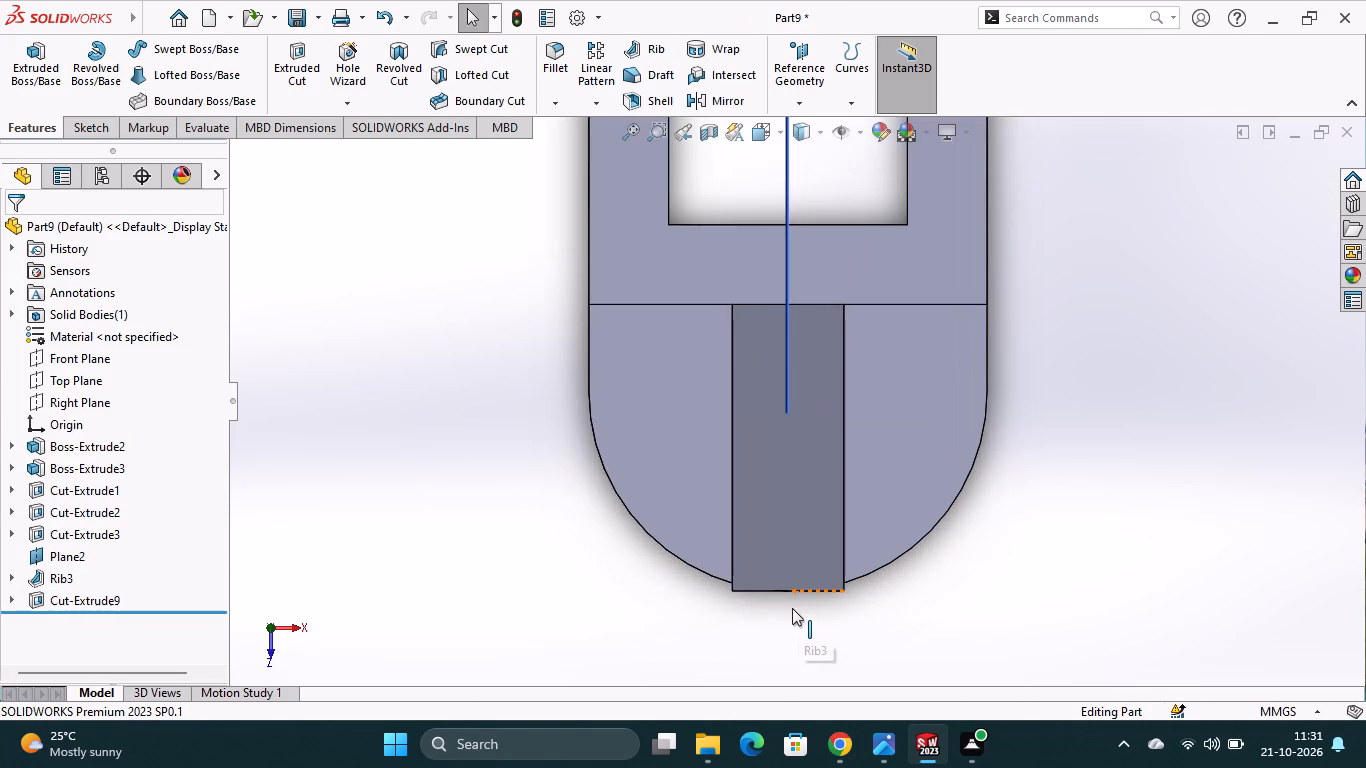
{"action": "scroll", "coordinate": [792, 614], "scroll_direction": "down", "scroll_amount": 1}
{"action": "middle_click_drag", "start_coordinate": [794, 618], "coordinate": [836, 570]}
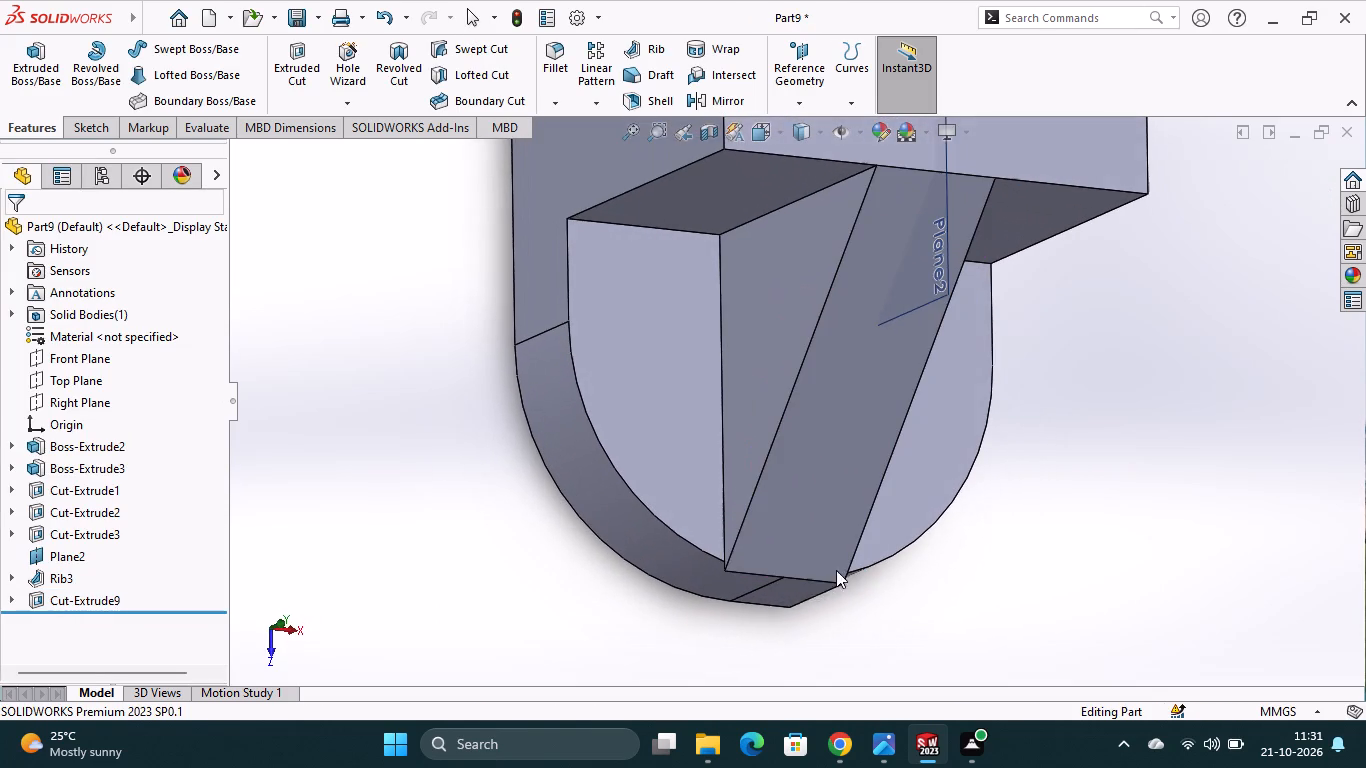
Start a sketch on the base's underside face and convert the face's outline, including the front arcs, into sketch entities.
{"action": "middle_click_drag", "start_coordinate": [828, 625], "coordinate": [968, 509]}
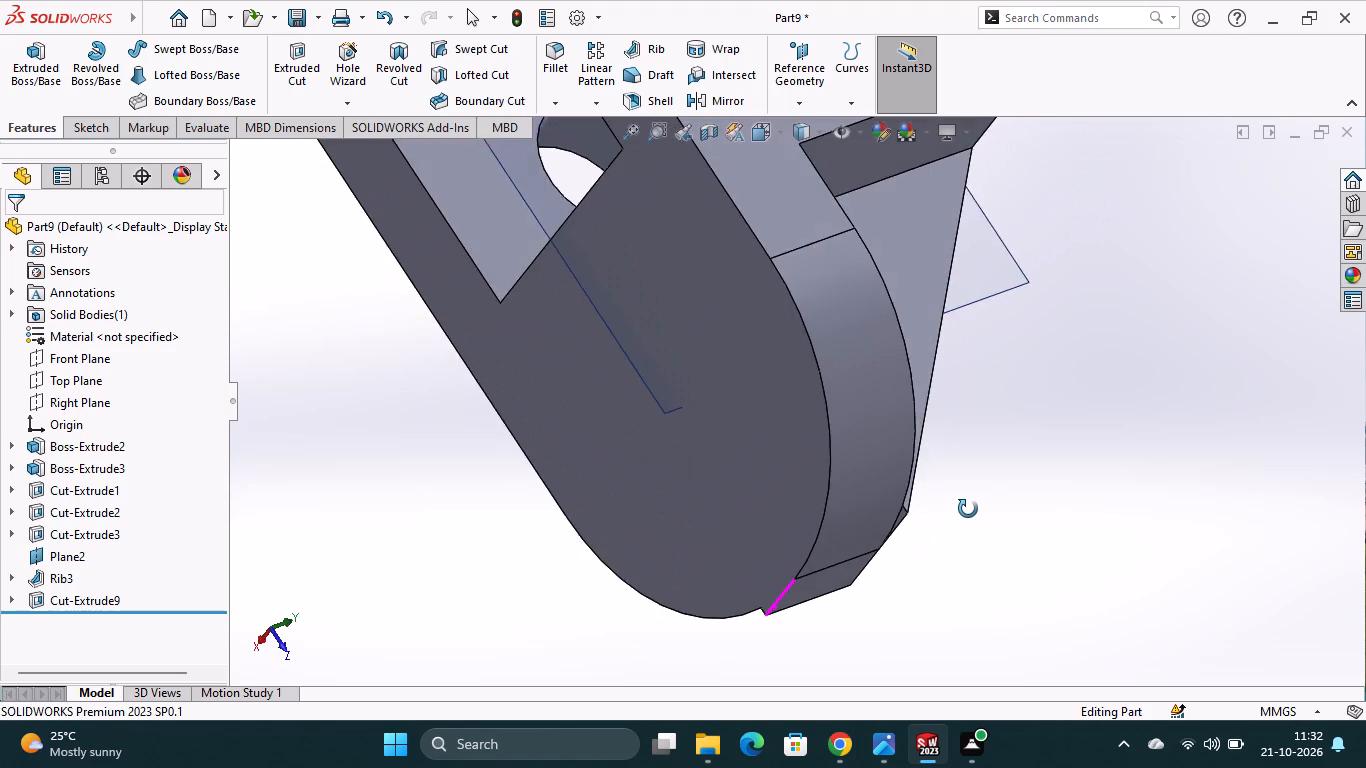
{"action": "middle_click_drag", "start_coordinate": [968, 509], "coordinate": [782, 542]}
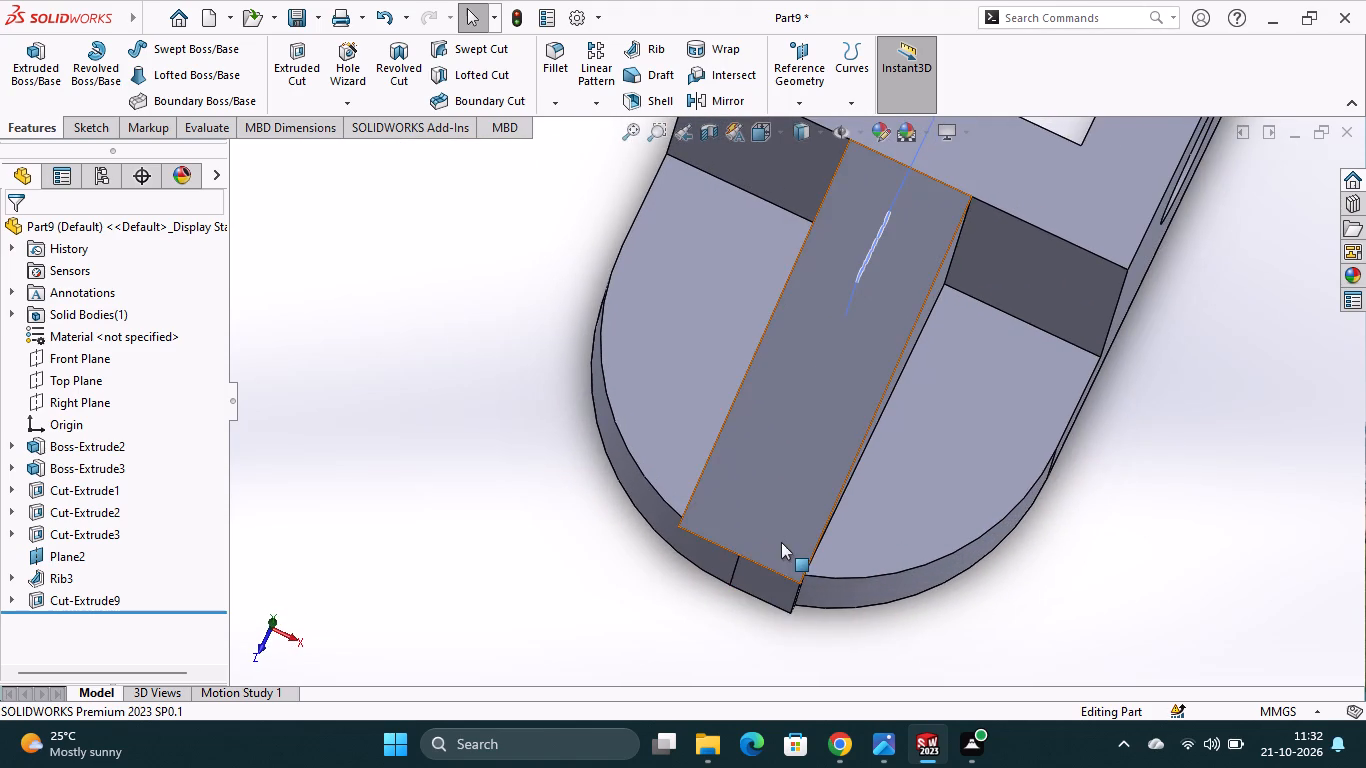
{"action": "middle_click_drag", "start_coordinate": [753, 598], "coordinate": [842, 540]}
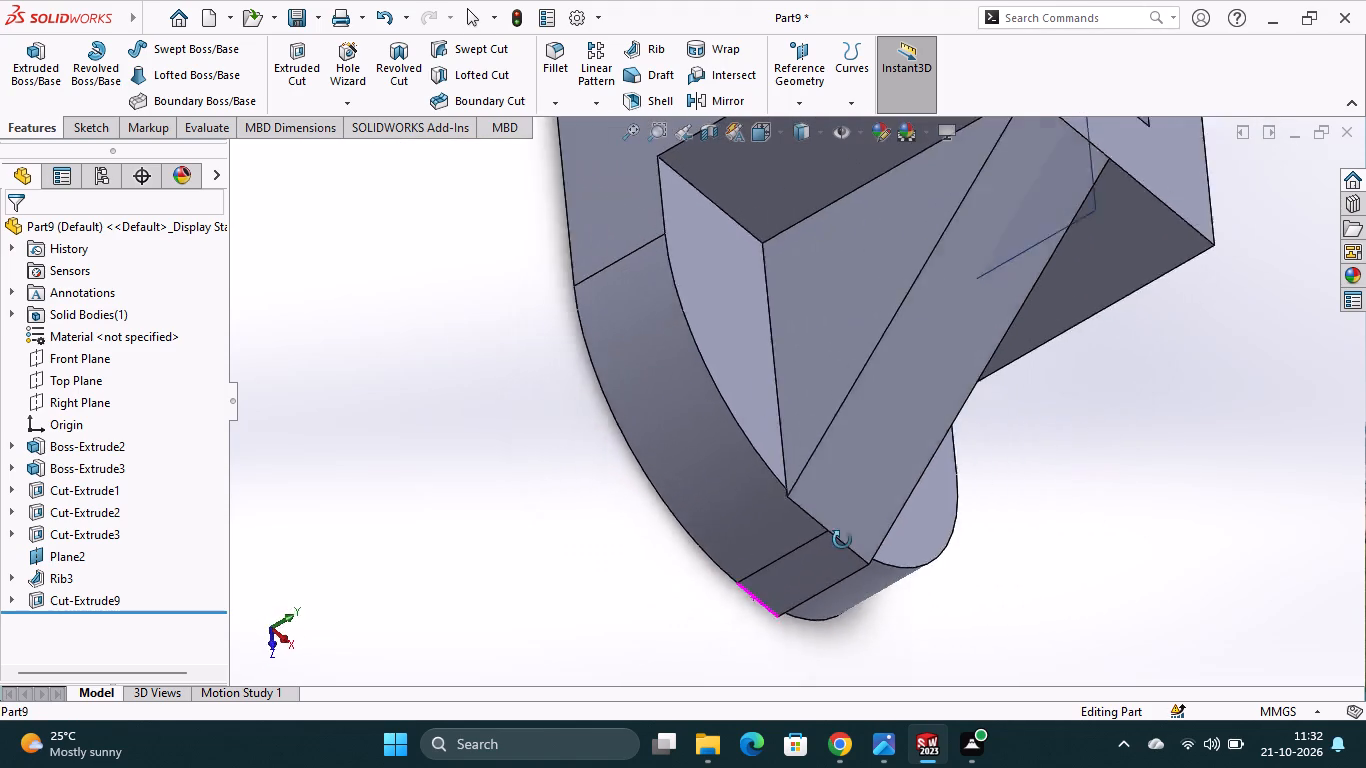
{"action": "middle_click_drag", "start_coordinate": [842, 540], "coordinate": [928, 469]}
{"action": "middle_click_drag", "start_coordinate": [893, 546], "coordinate": [933, 513]}
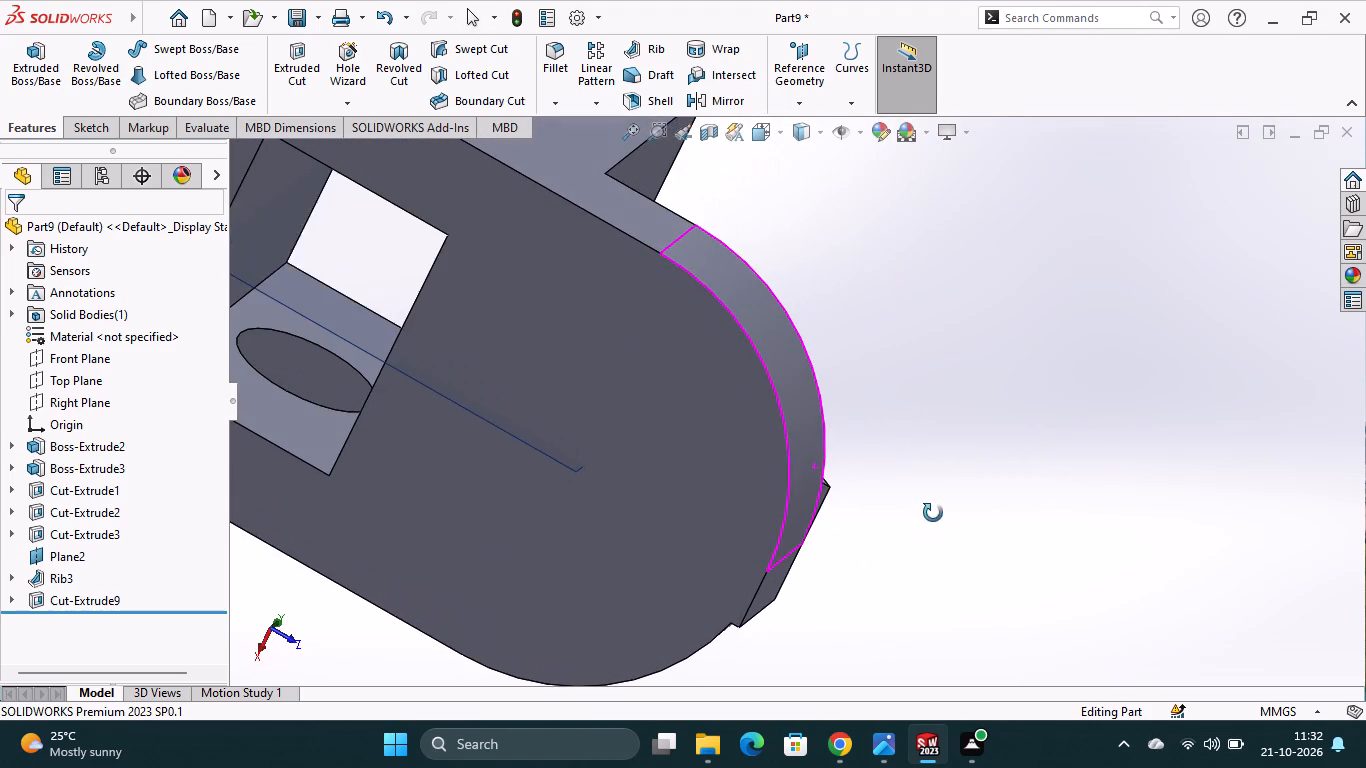
{"action": "middle_click_drag", "start_coordinate": [933, 513], "coordinate": [933, 511]}
{"action": "left_click", "coordinate": [749, 569]}
{"action": "left_click", "coordinate": [836, 518]}
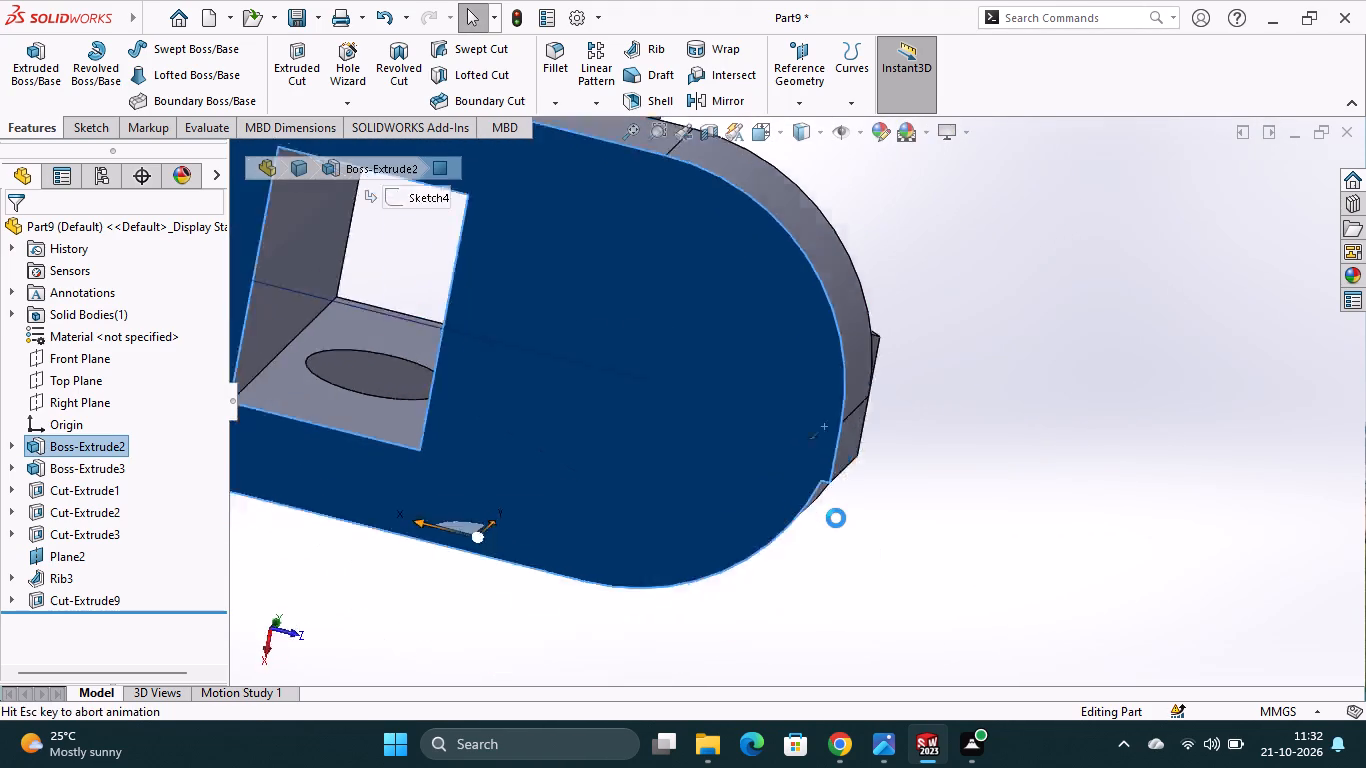
{"action": "scroll", "coordinate": [754, 252], "scroll_direction": "up", "scroll_amount": 3}
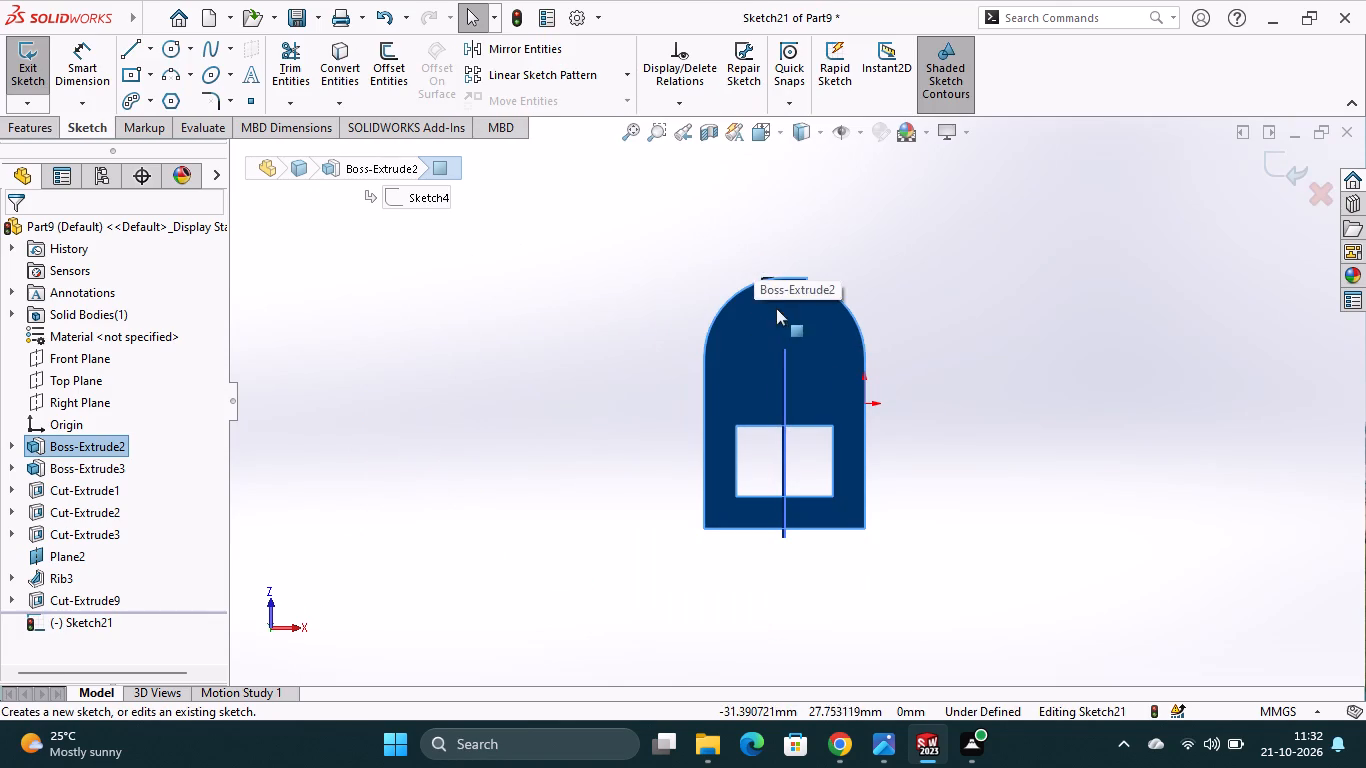
{"action": "scroll", "coordinate": [797, 299], "scroll_direction": "down", "scroll_amount": 8}
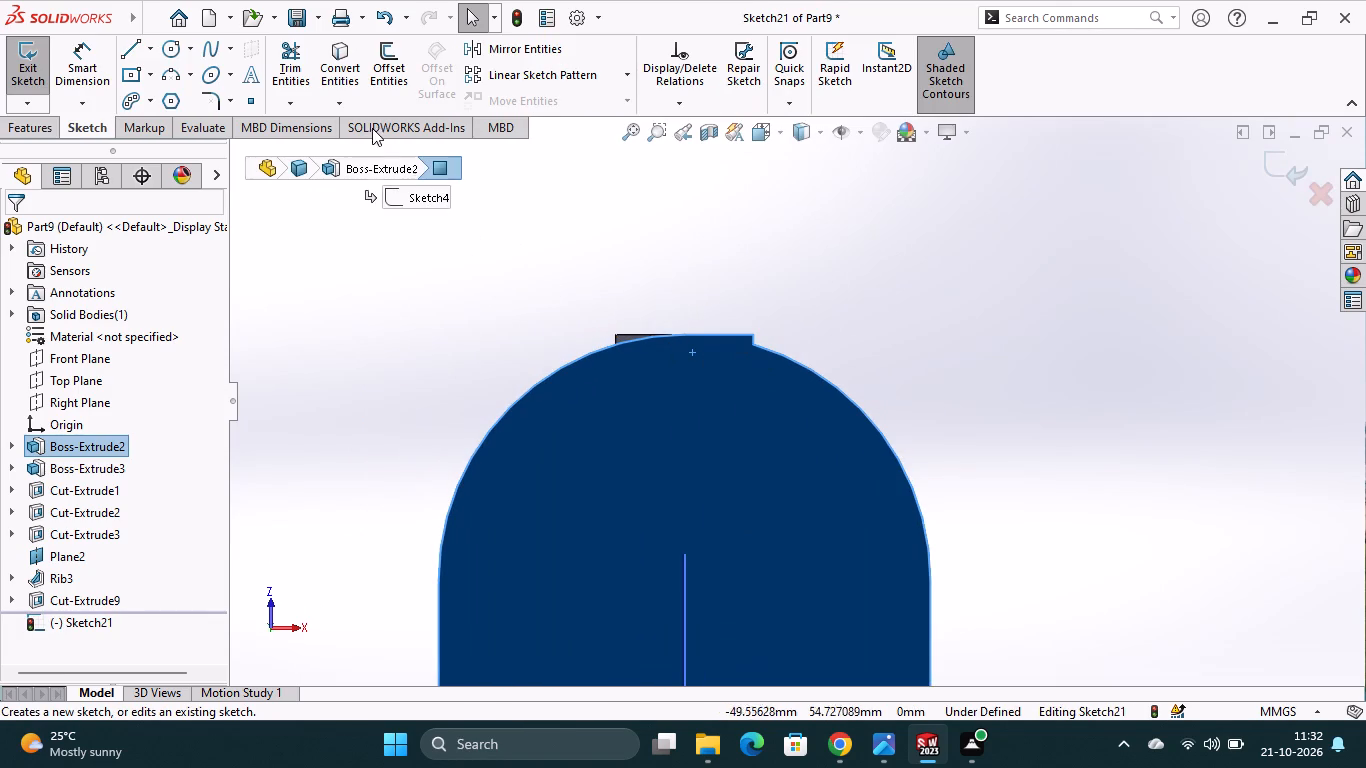
{"action": "left_click", "coordinate": [339, 65]}
{"action": "left_click", "coordinate": [578, 357]}
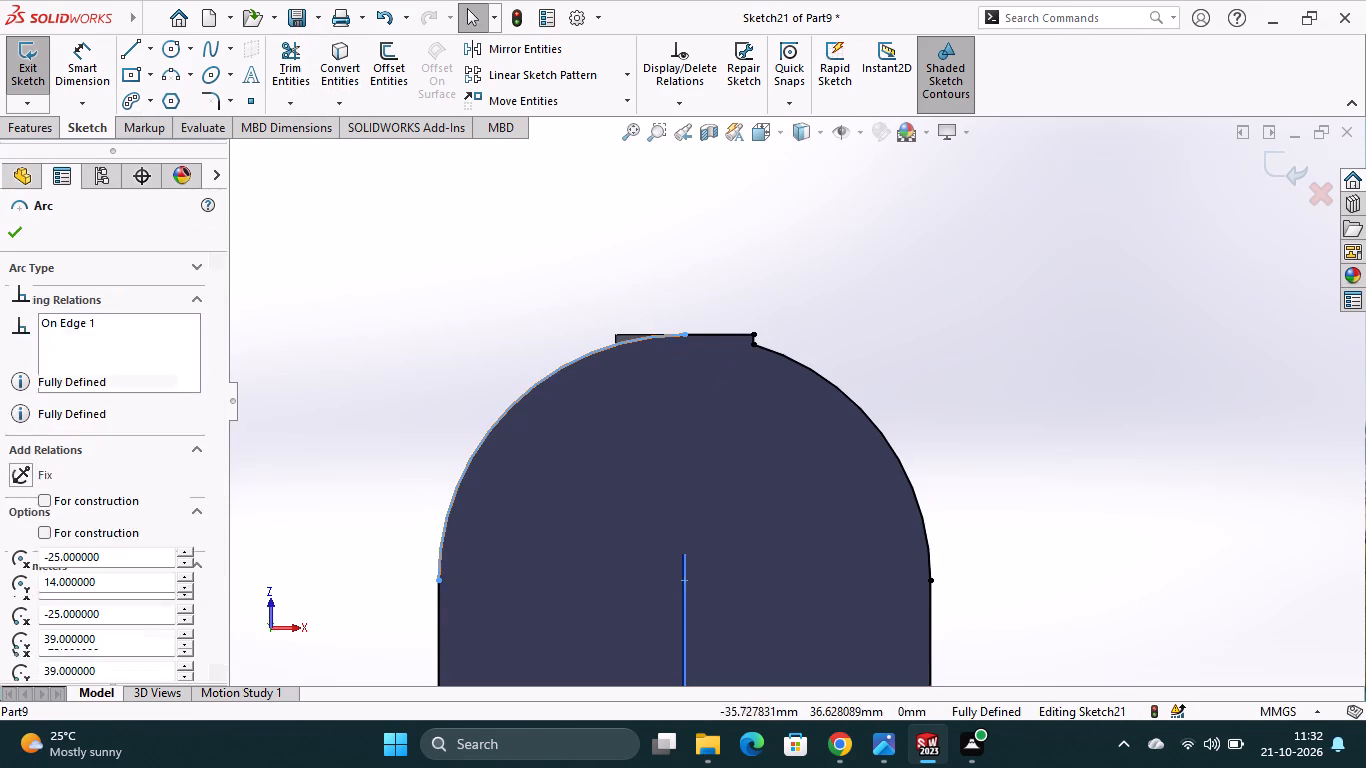
{"action": "left_click", "coordinate": [770, 351]}
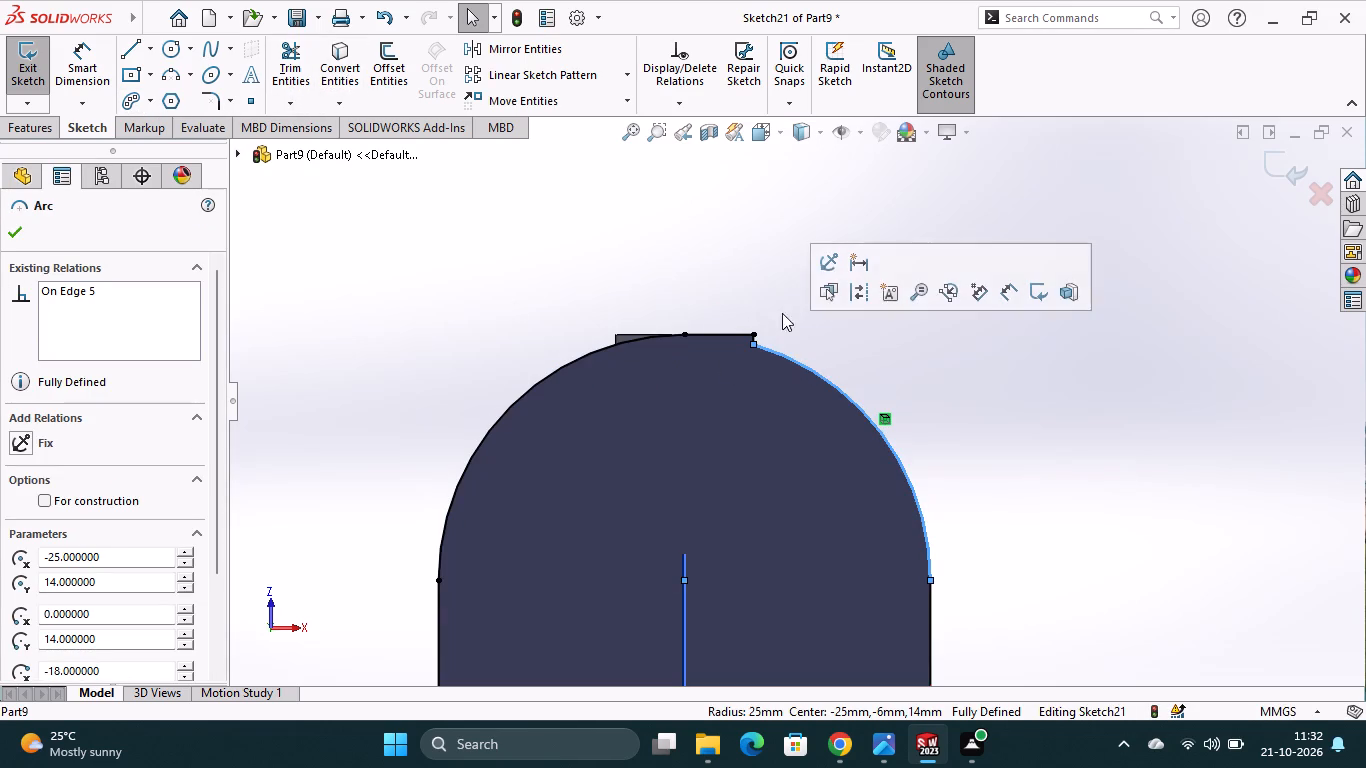
{"action": "left_click", "coordinate": [780, 351]}
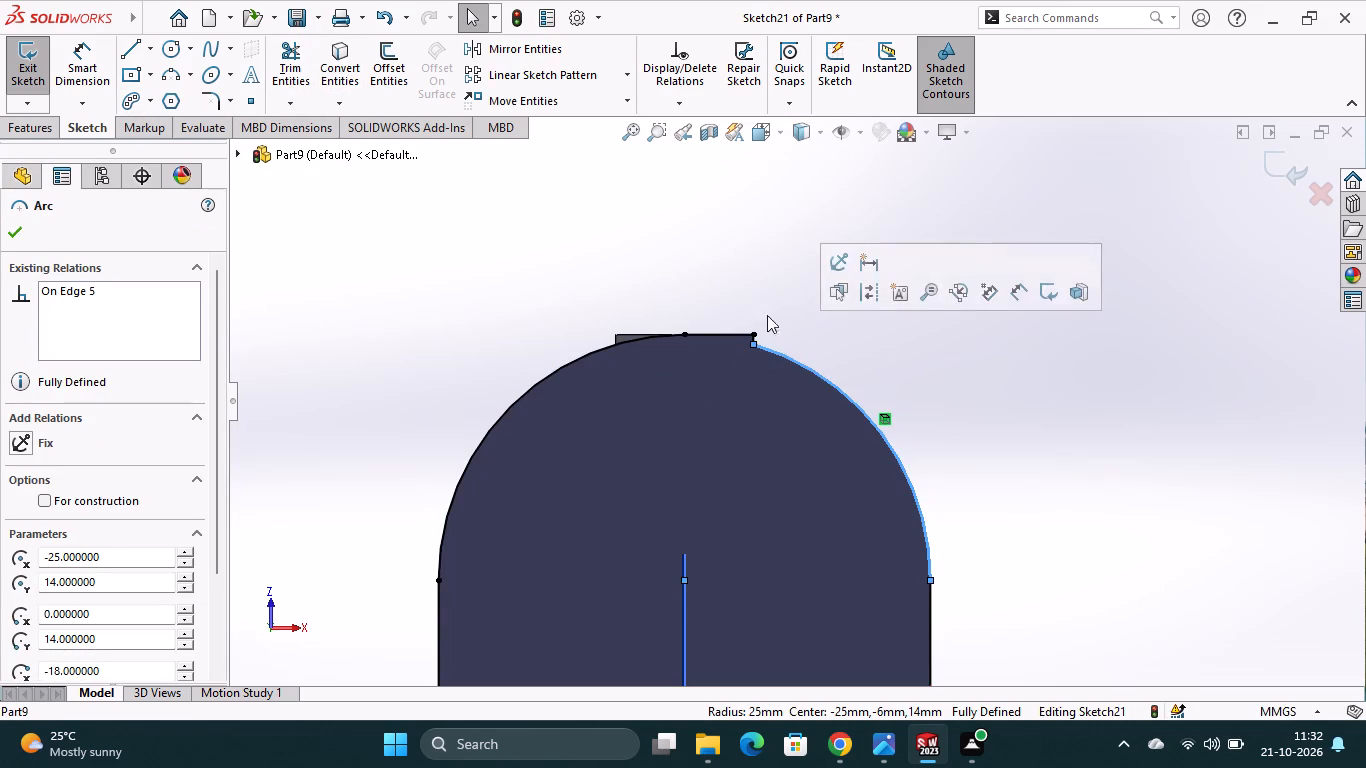
{"action": "left_click", "coordinate": [17, 236]}
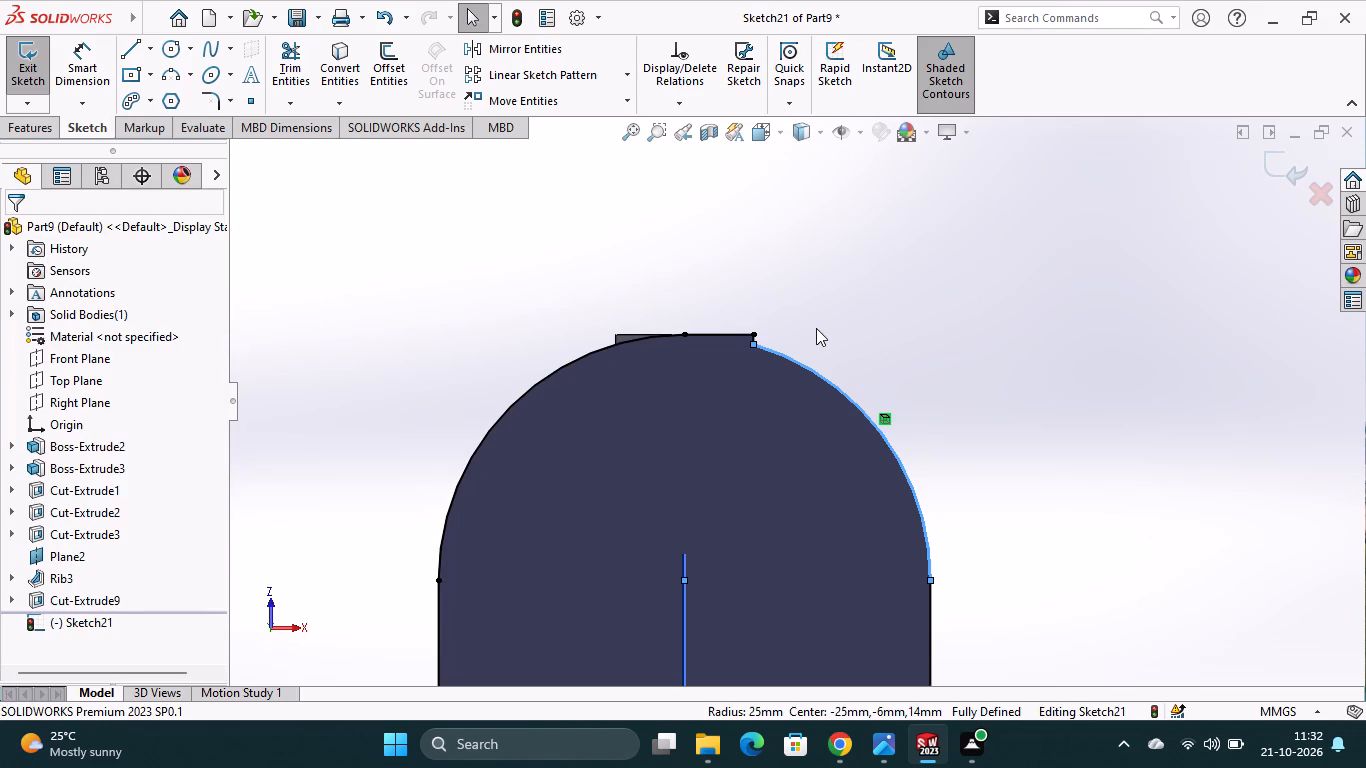
{"action": "left_click", "coordinate": [816, 328]}
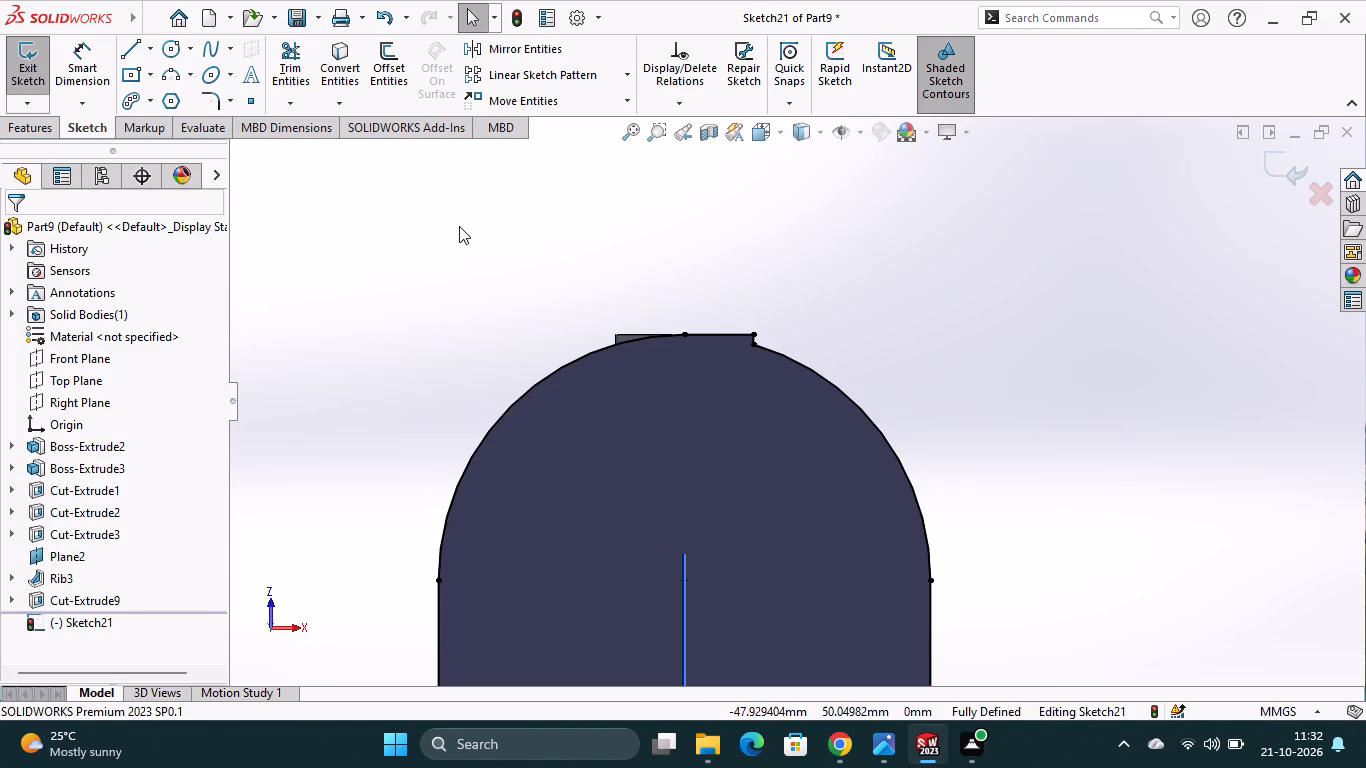
Draw a short vertical line from the rib's left front corner to the point where the rib's side meets the arc.
{"action": "left_click", "coordinate": [127, 53]}
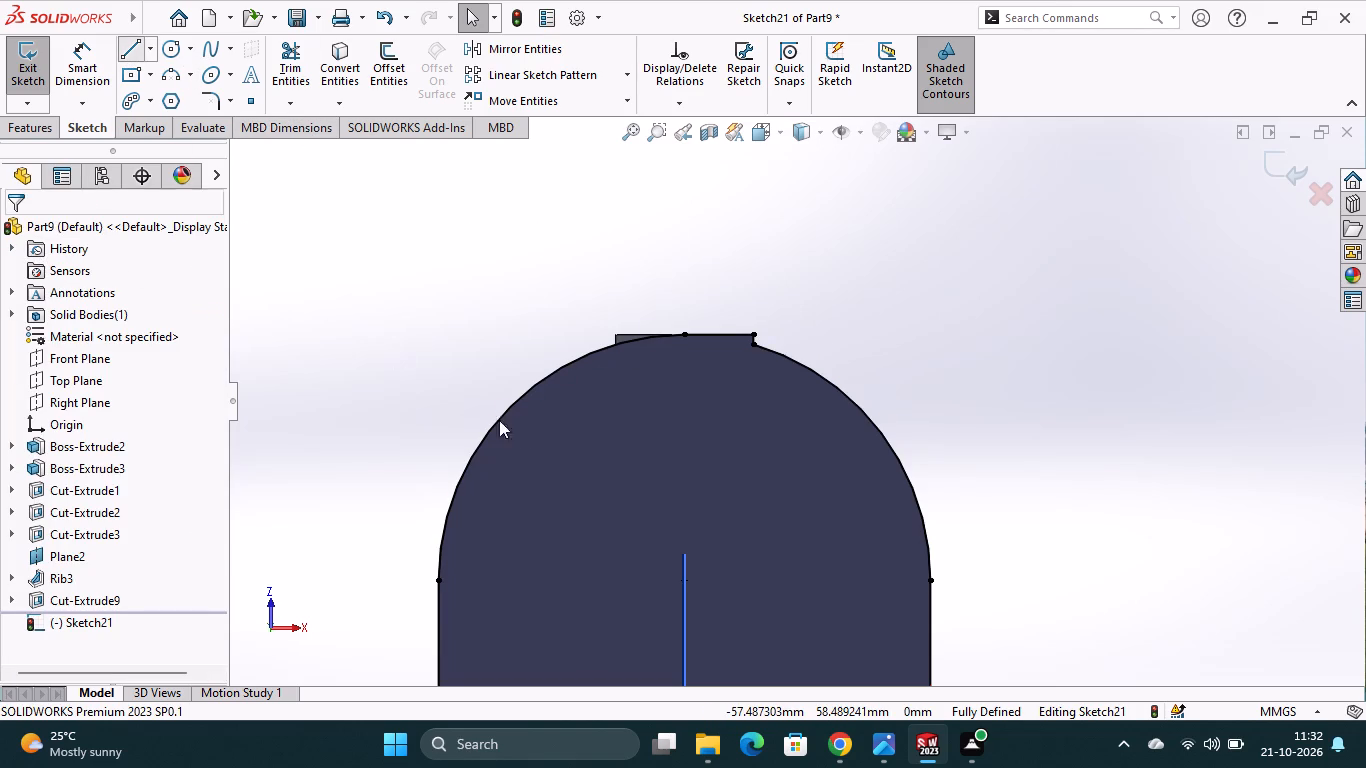
{"action": "left_click", "coordinate": [616, 332]}
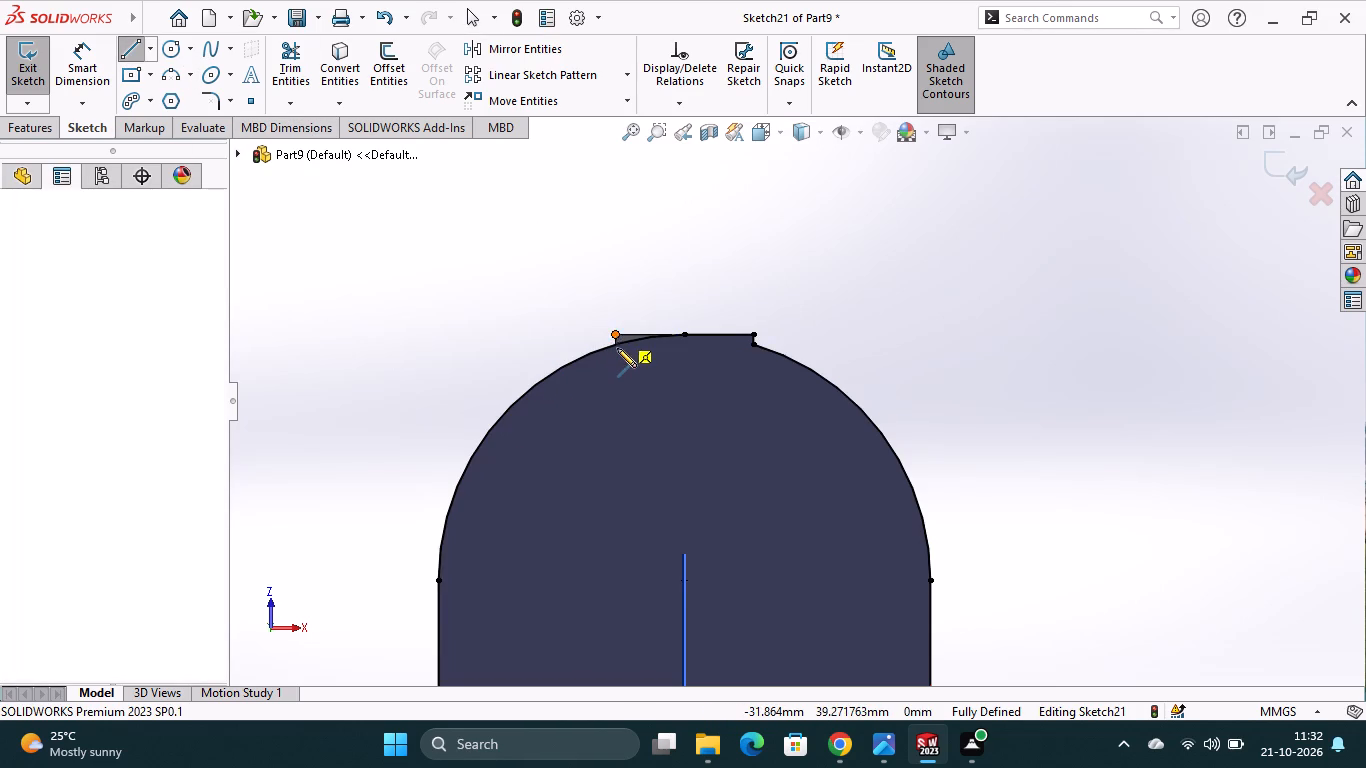
{"action": "left_click", "coordinate": [617, 349]}
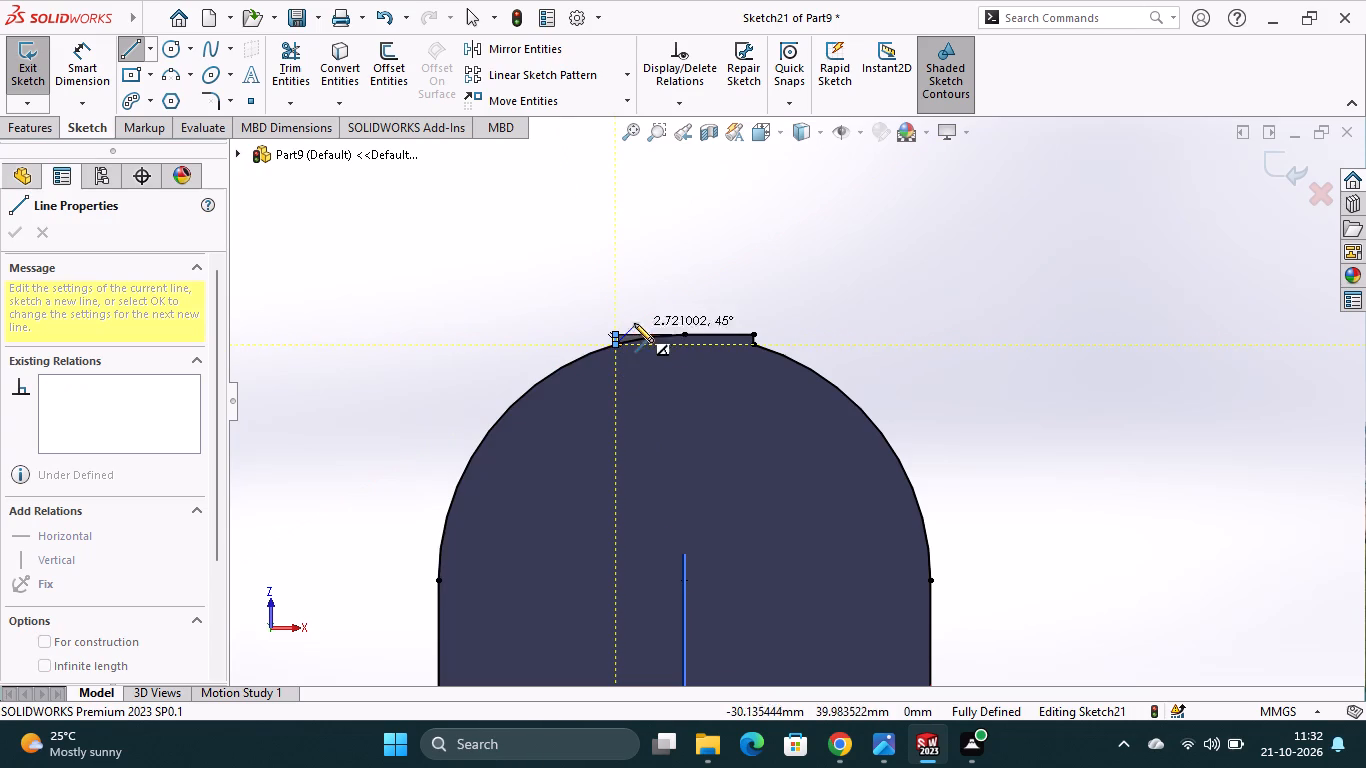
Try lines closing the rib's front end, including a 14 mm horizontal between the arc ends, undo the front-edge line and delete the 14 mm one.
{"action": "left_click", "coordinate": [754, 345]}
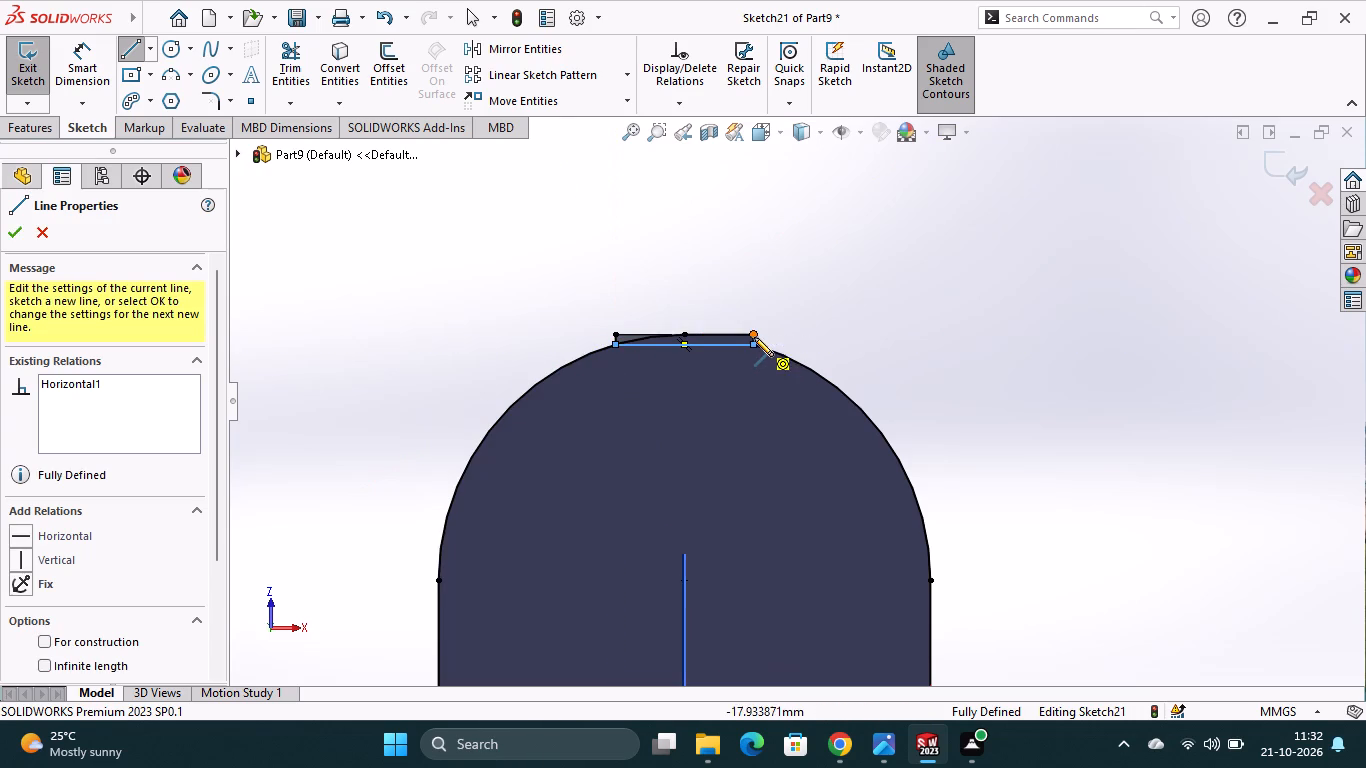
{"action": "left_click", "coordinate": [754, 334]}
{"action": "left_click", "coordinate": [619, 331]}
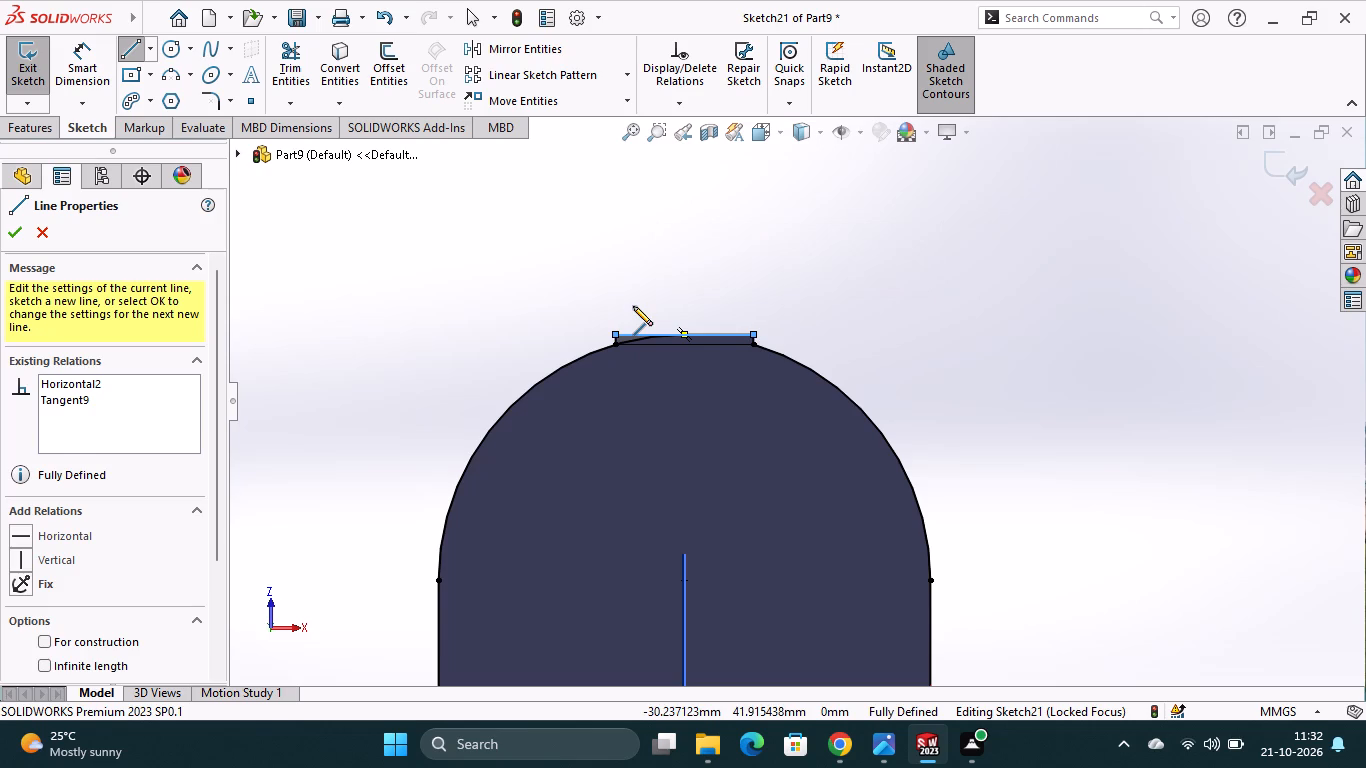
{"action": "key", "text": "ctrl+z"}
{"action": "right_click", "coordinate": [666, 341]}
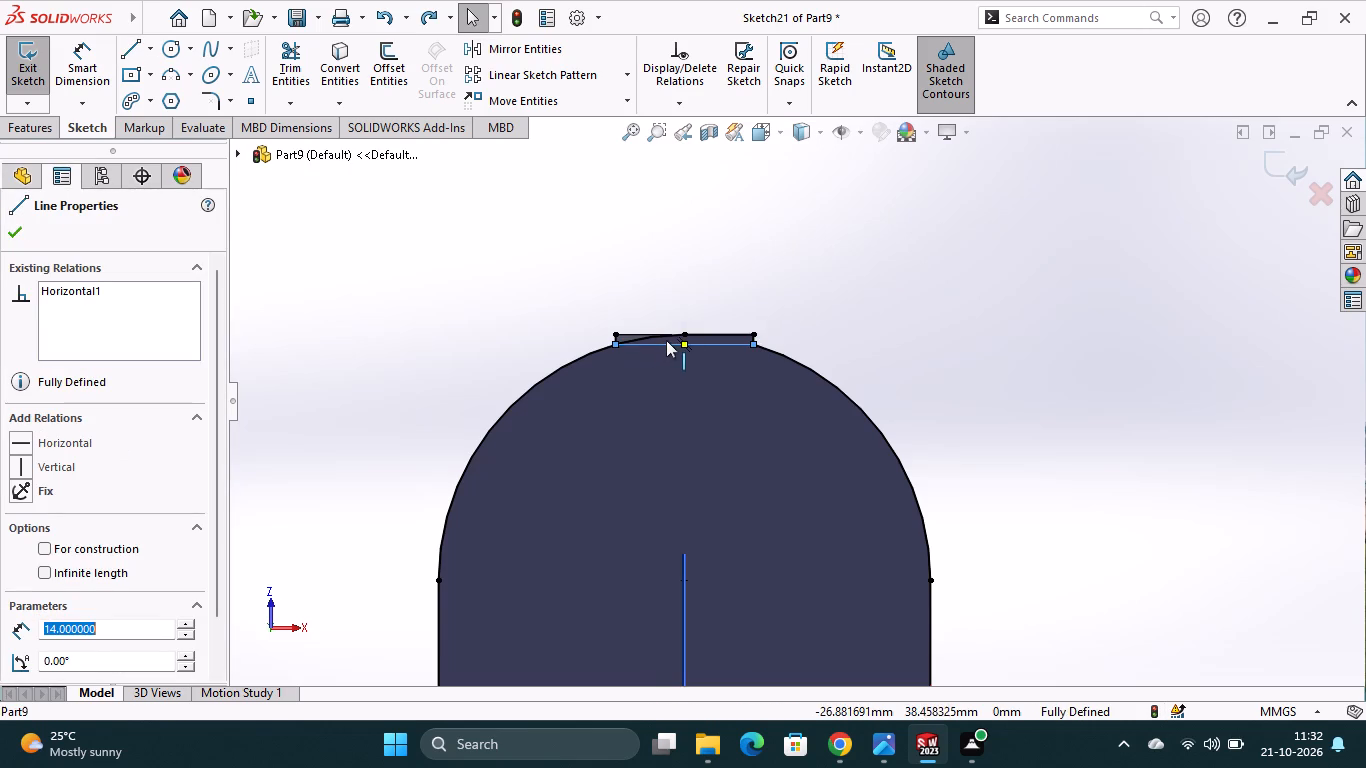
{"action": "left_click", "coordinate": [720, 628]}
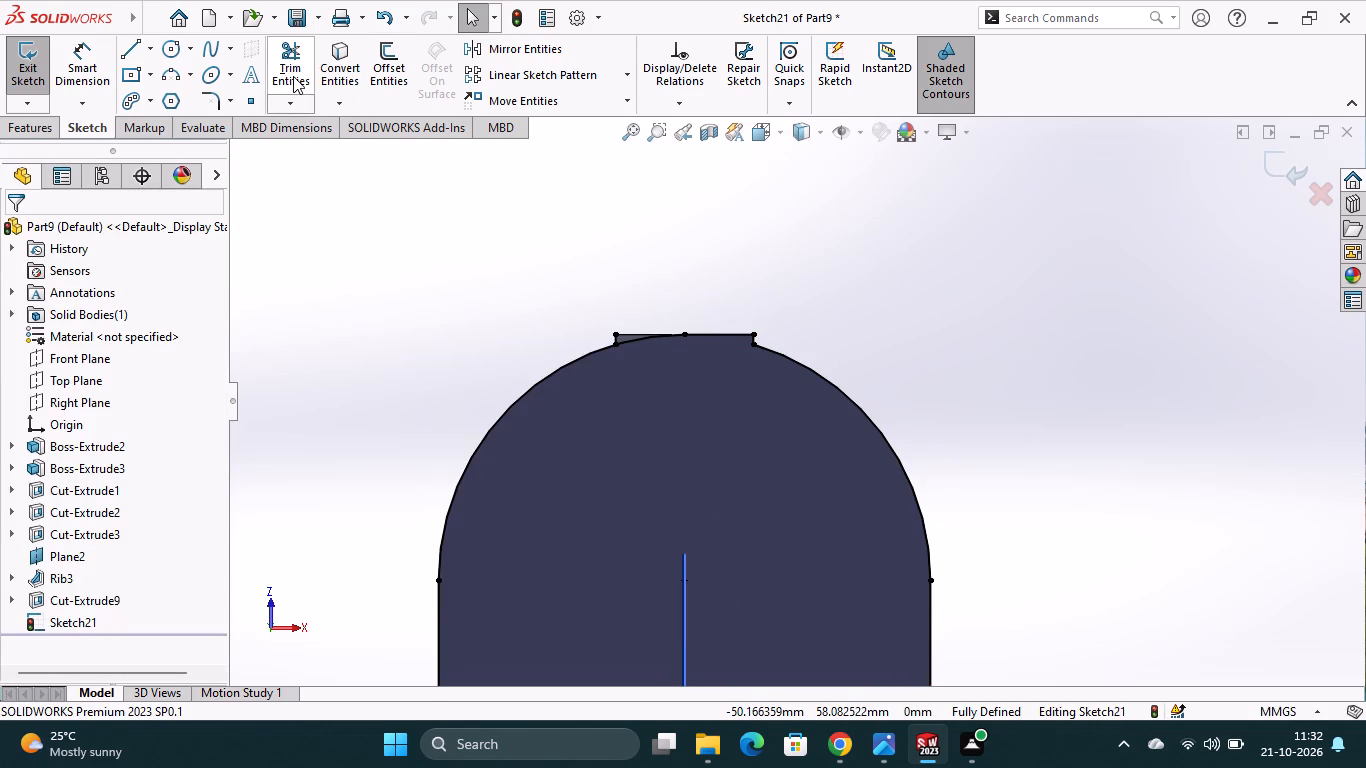
Extend the right-hand front arc to the midpoint of the rib's front edge.
{"action": "left_click", "coordinate": [294, 101]}
{"action": "left_click", "coordinate": [314, 154]}
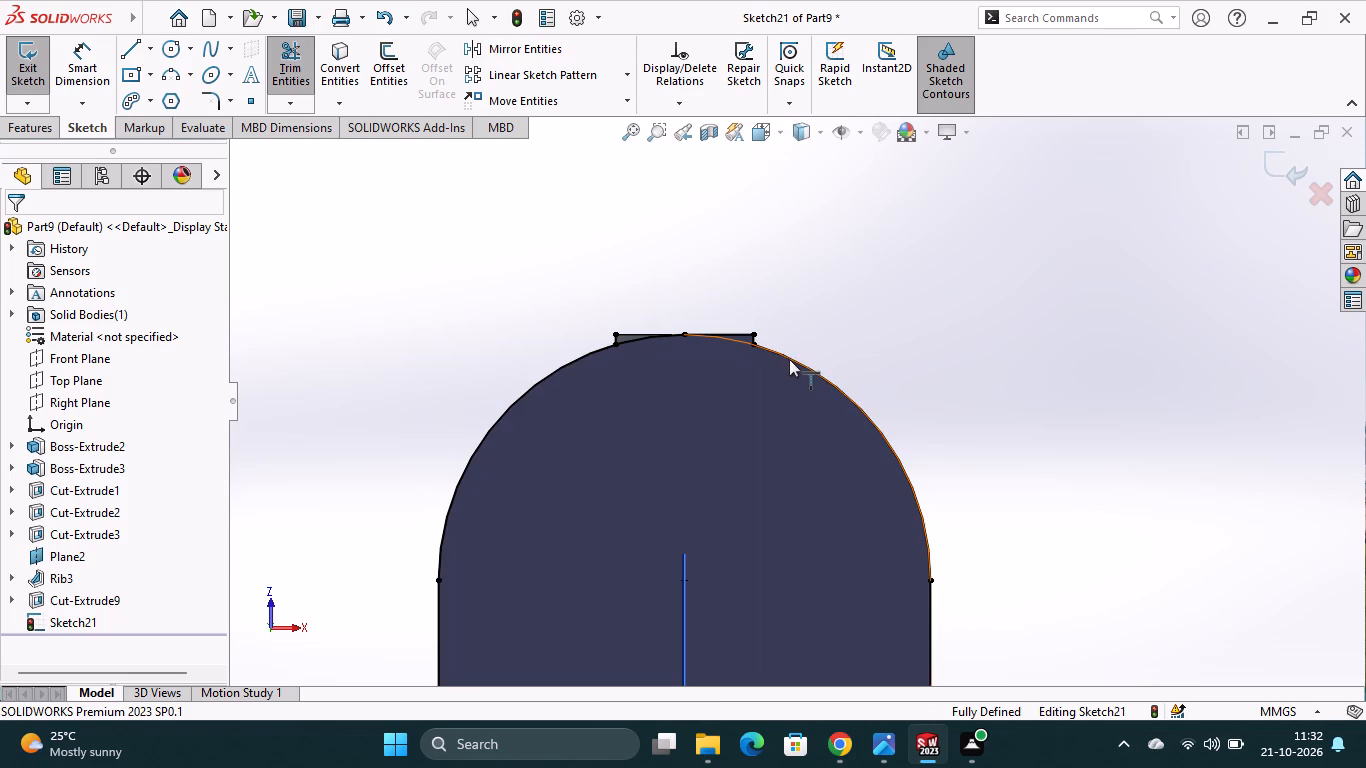
{"action": "left_click", "coordinate": [786, 356]}
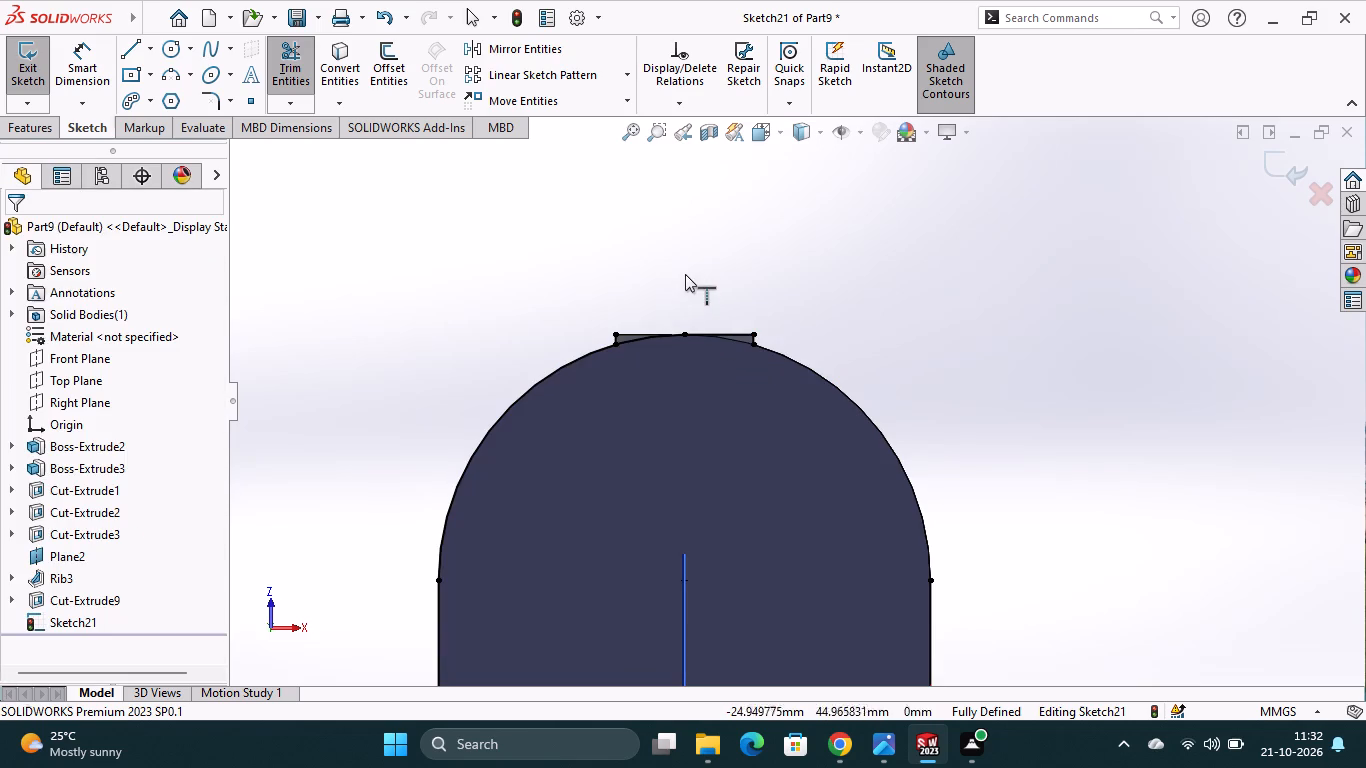
{"action": "left_click", "coordinate": [685, 274]}
Trim away the left and right arc portions outside the rib's width, keeping the arc across the rib's front end.
{"action": "scroll", "coordinate": [735, 323], "scroll_direction": "down", "scroll_amount": 2}
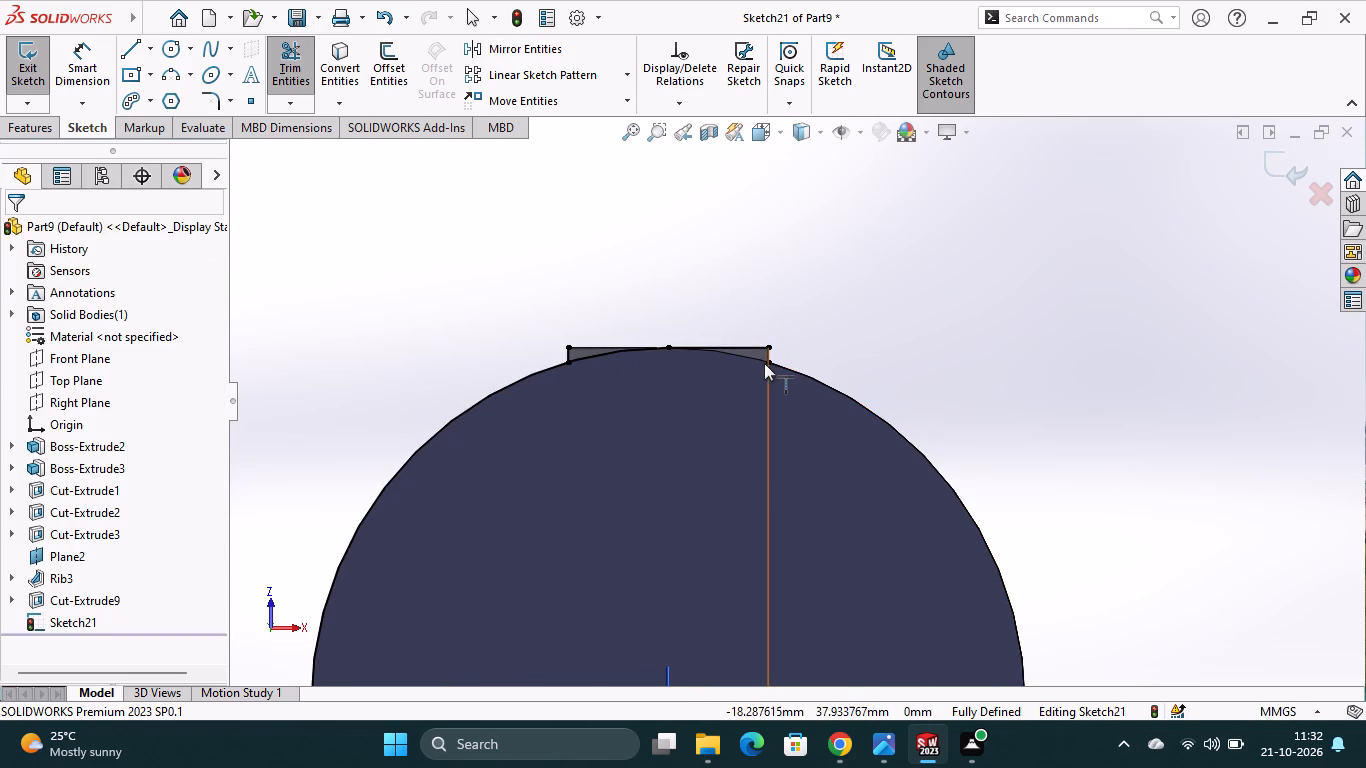
{"action": "scroll", "coordinate": [770, 366], "scroll_direction": "up", "scroll_amount": 1}
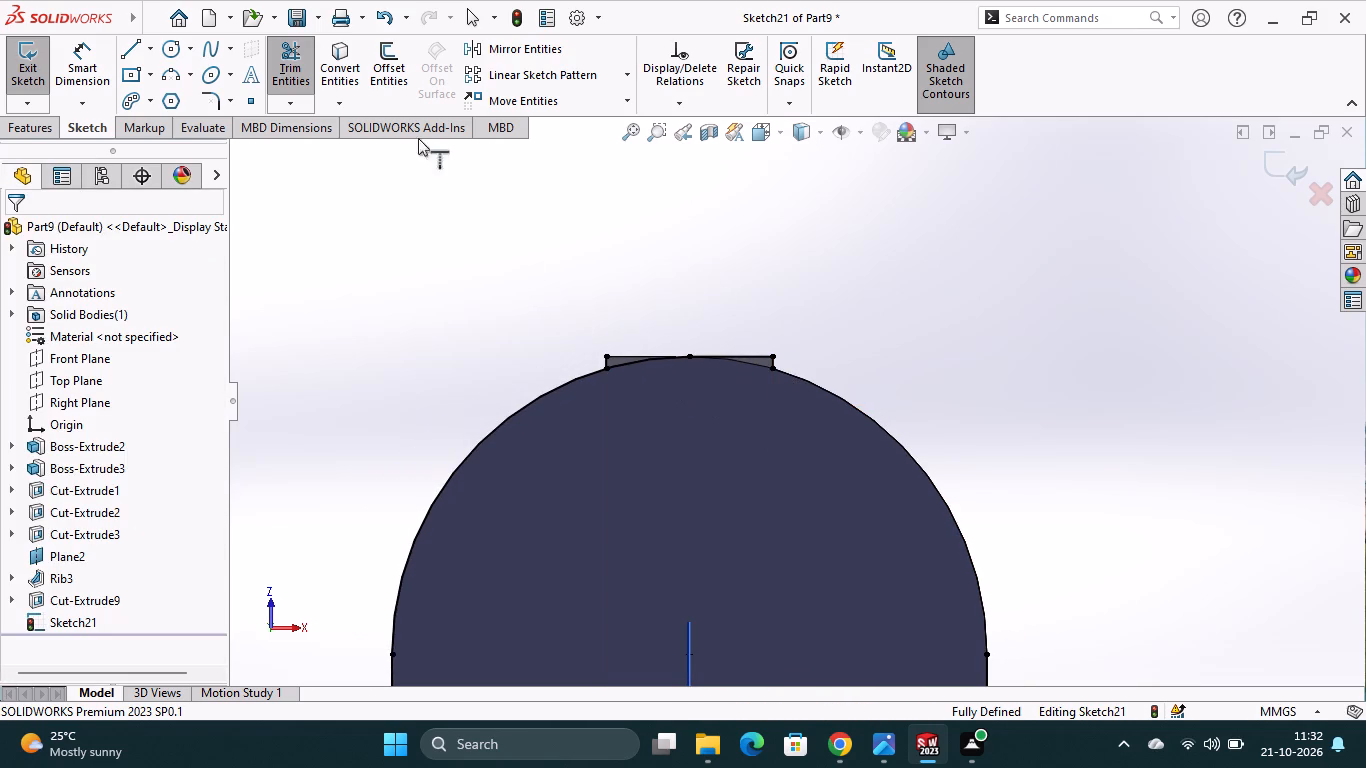
{"action": "left_click", "coordinate": [299, 73]}
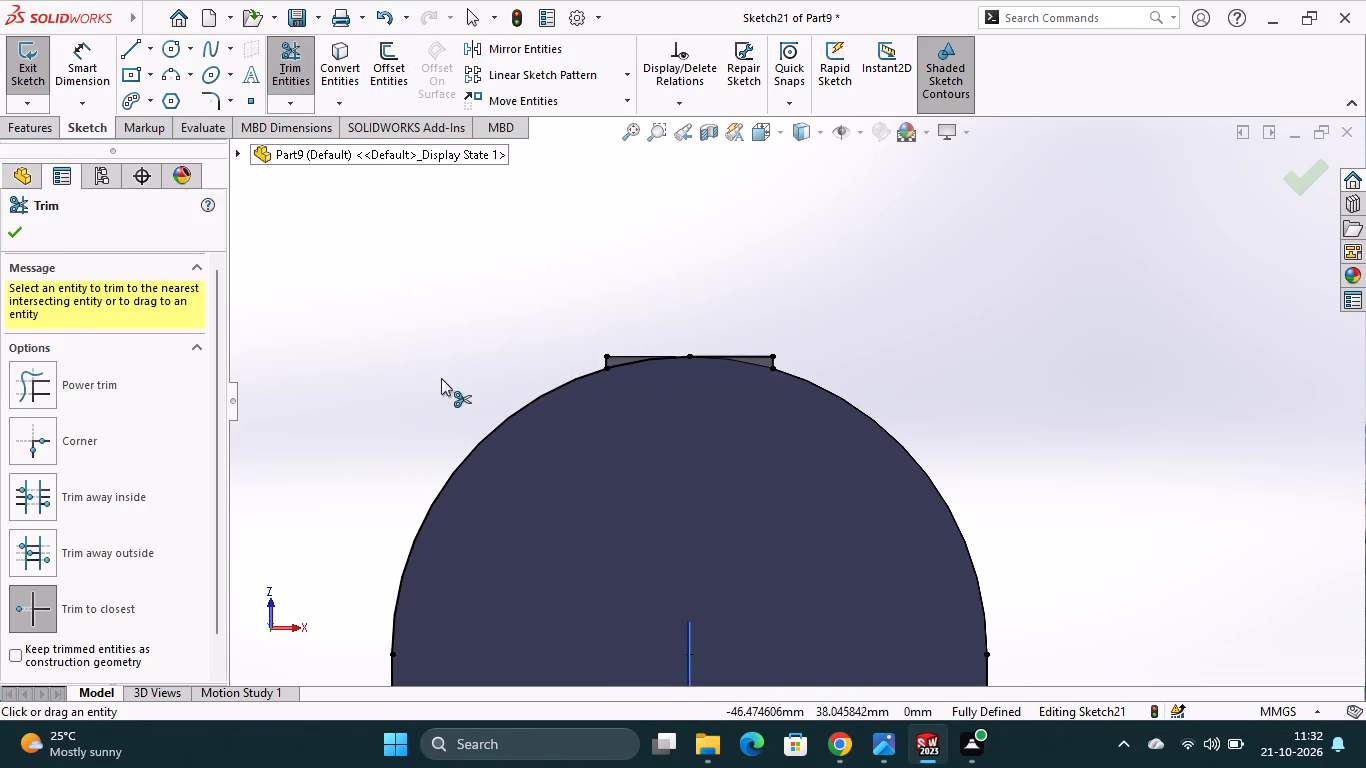
{"action": "left_click", "coordinate": [494, 426]}
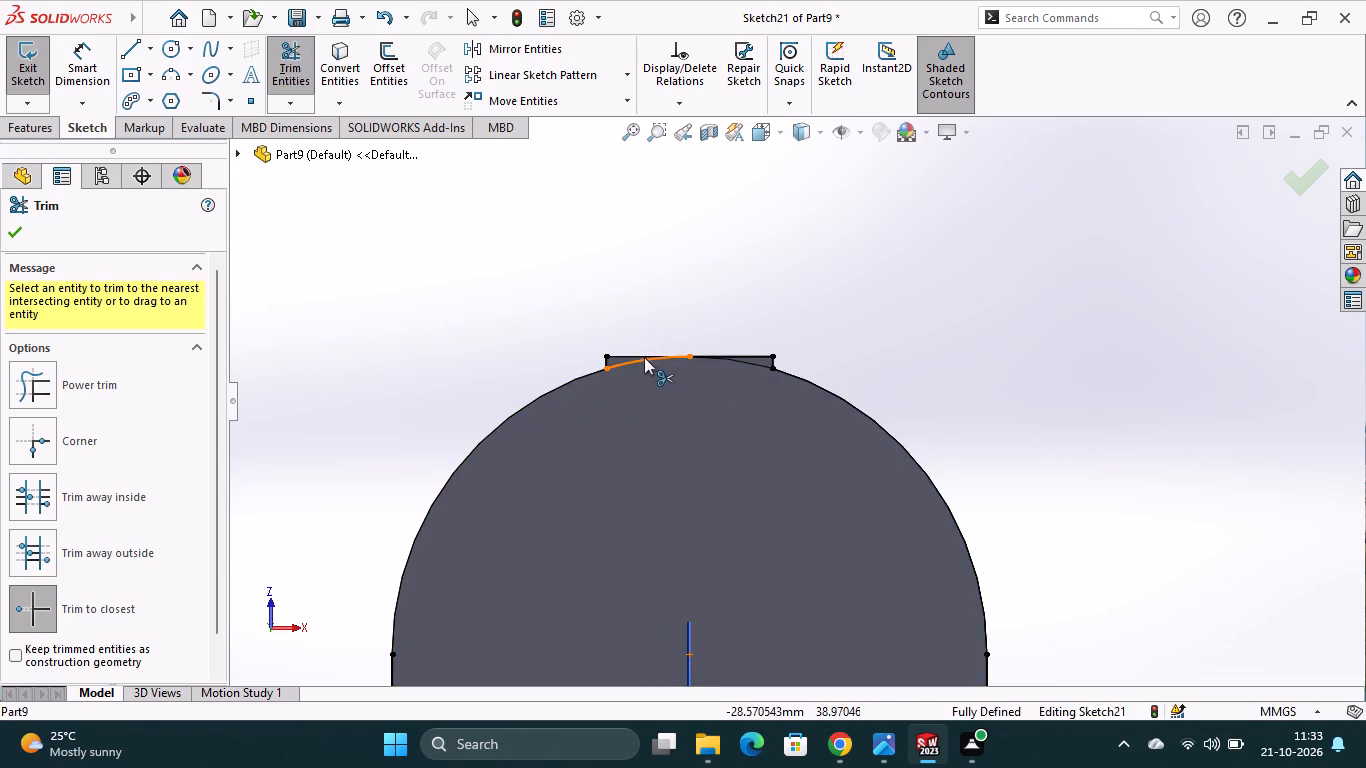
{"action": "left_click", "coordinate": [814, 385]}
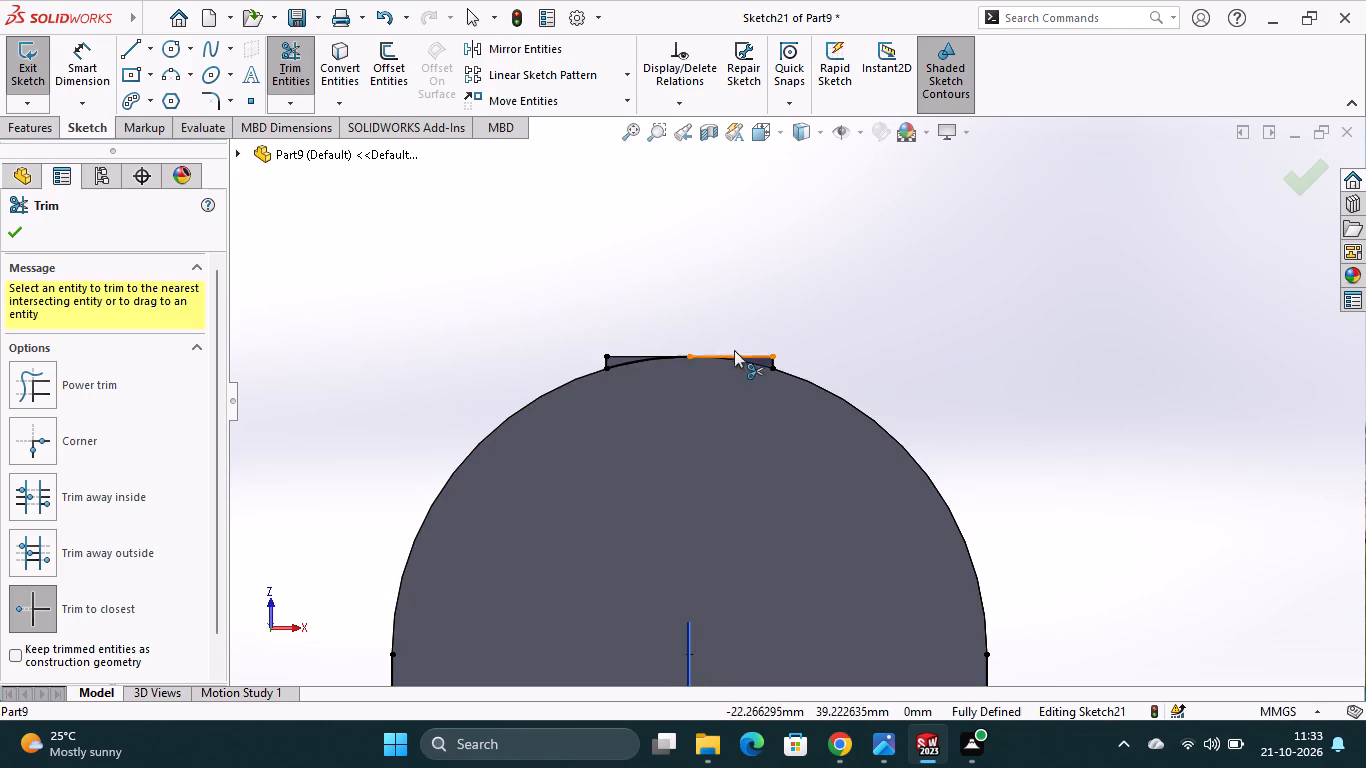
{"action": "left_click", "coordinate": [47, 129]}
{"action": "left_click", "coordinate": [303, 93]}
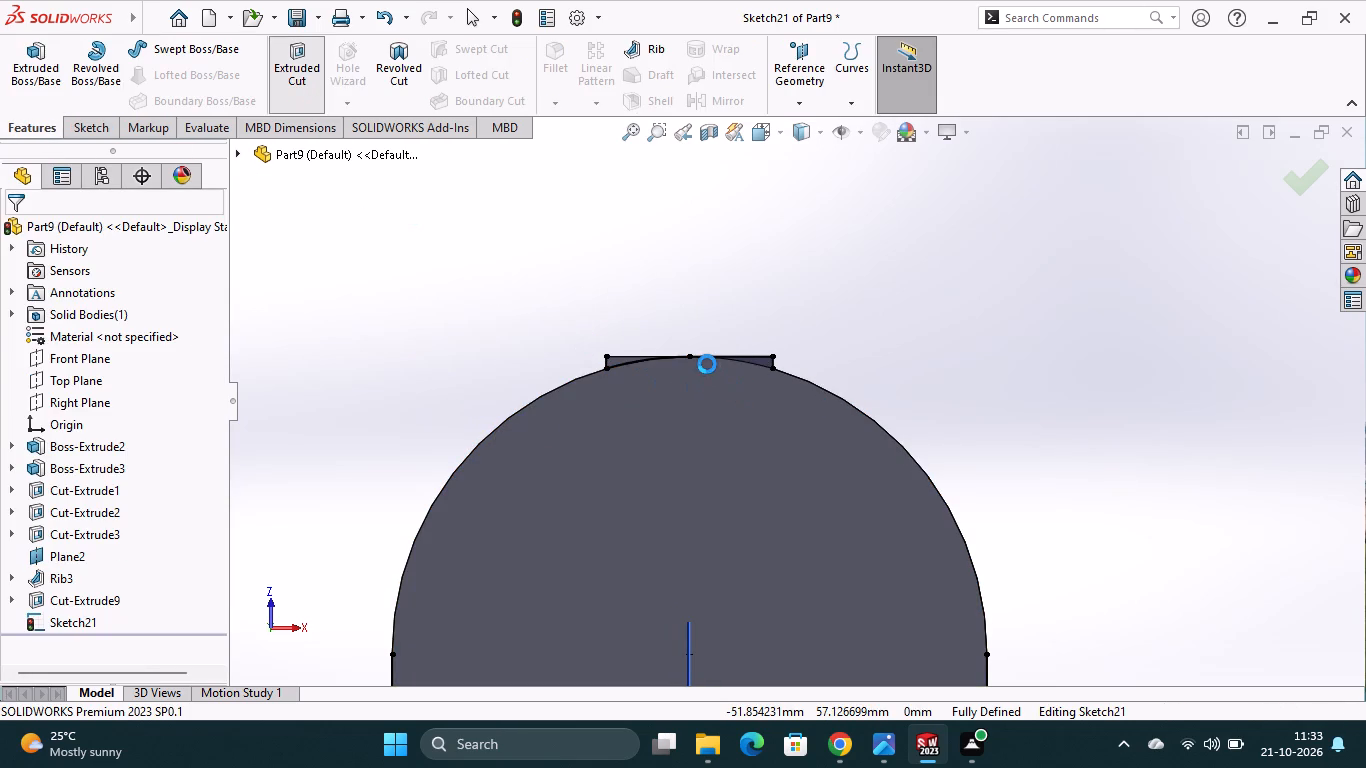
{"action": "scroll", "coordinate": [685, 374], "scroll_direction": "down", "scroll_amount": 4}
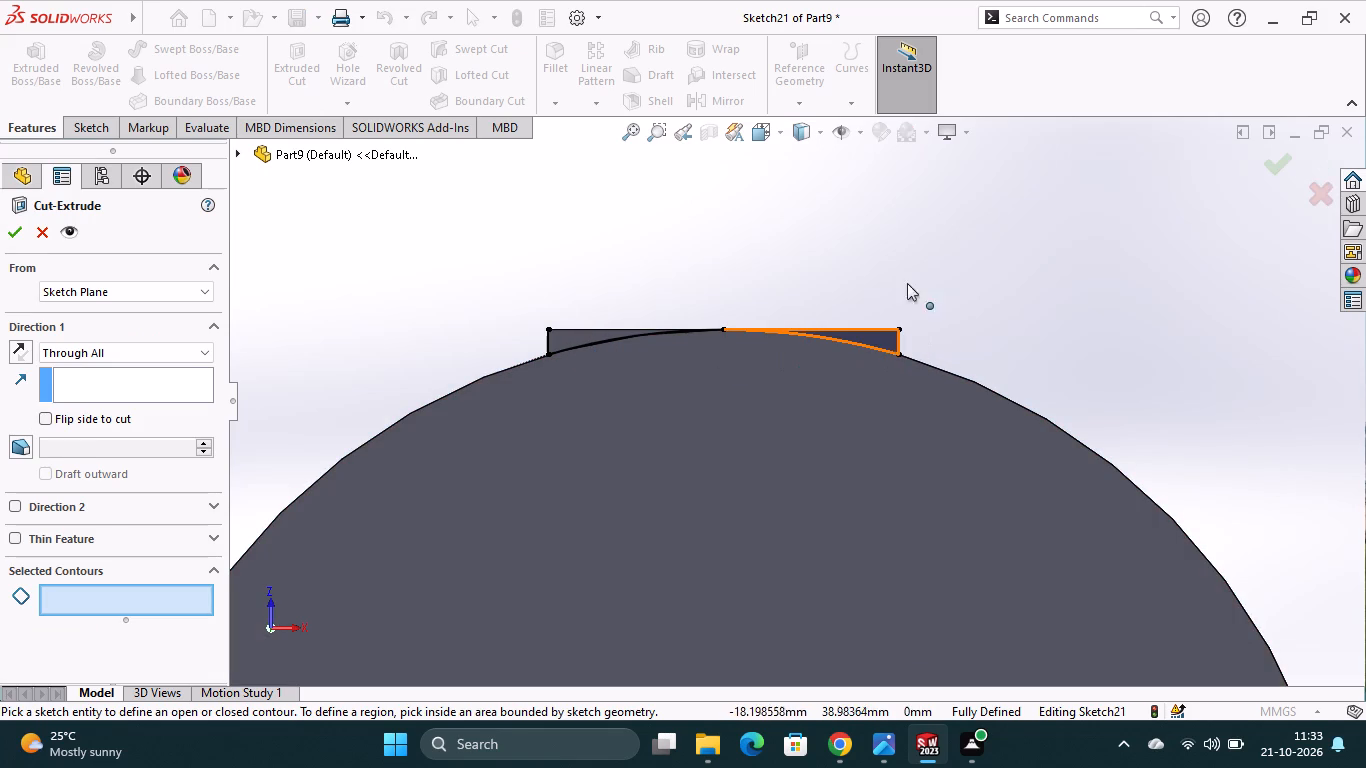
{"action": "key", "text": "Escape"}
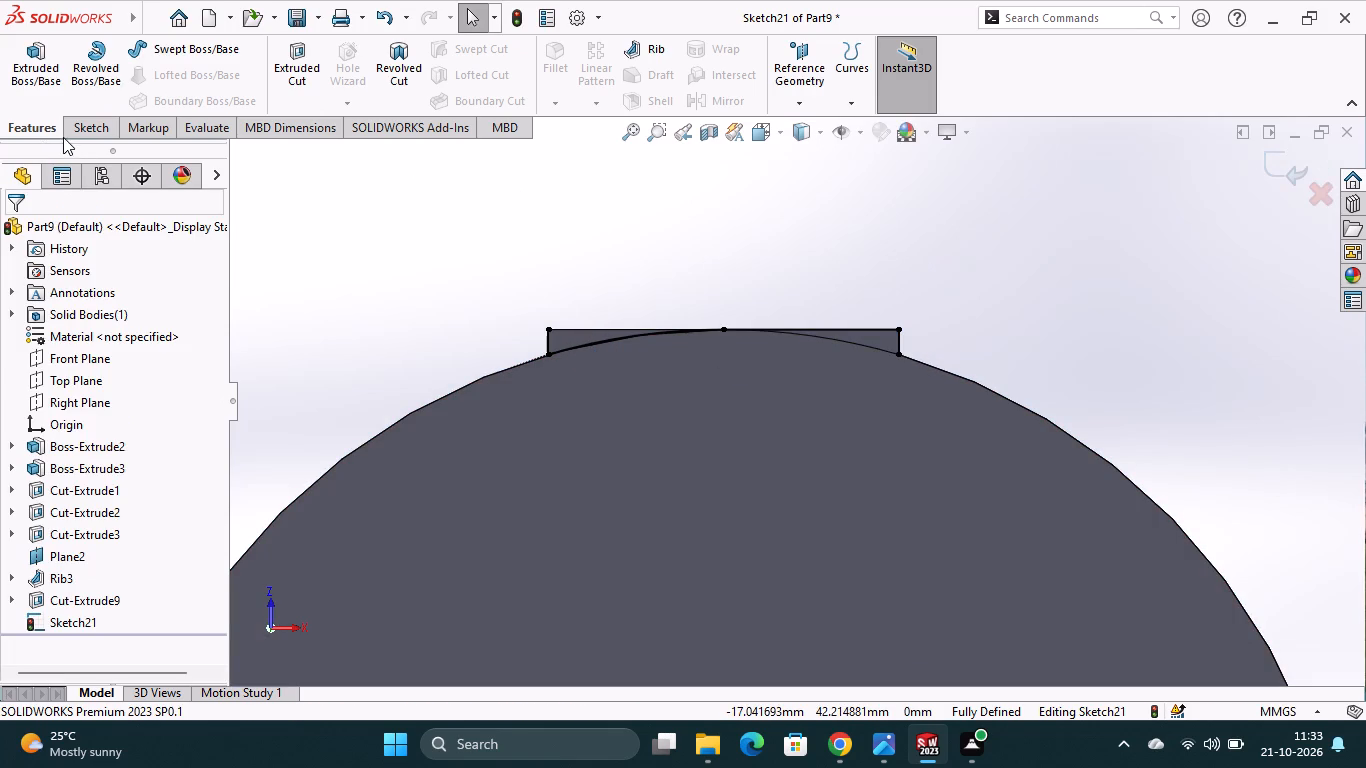
Draw a 7 mm horizontal line from the rib's left front corner to the top of the arc.
{"action": "left_click", "coordinate": [71, 134]}
{"action": "left_click", "coordinate": [136, 50]}
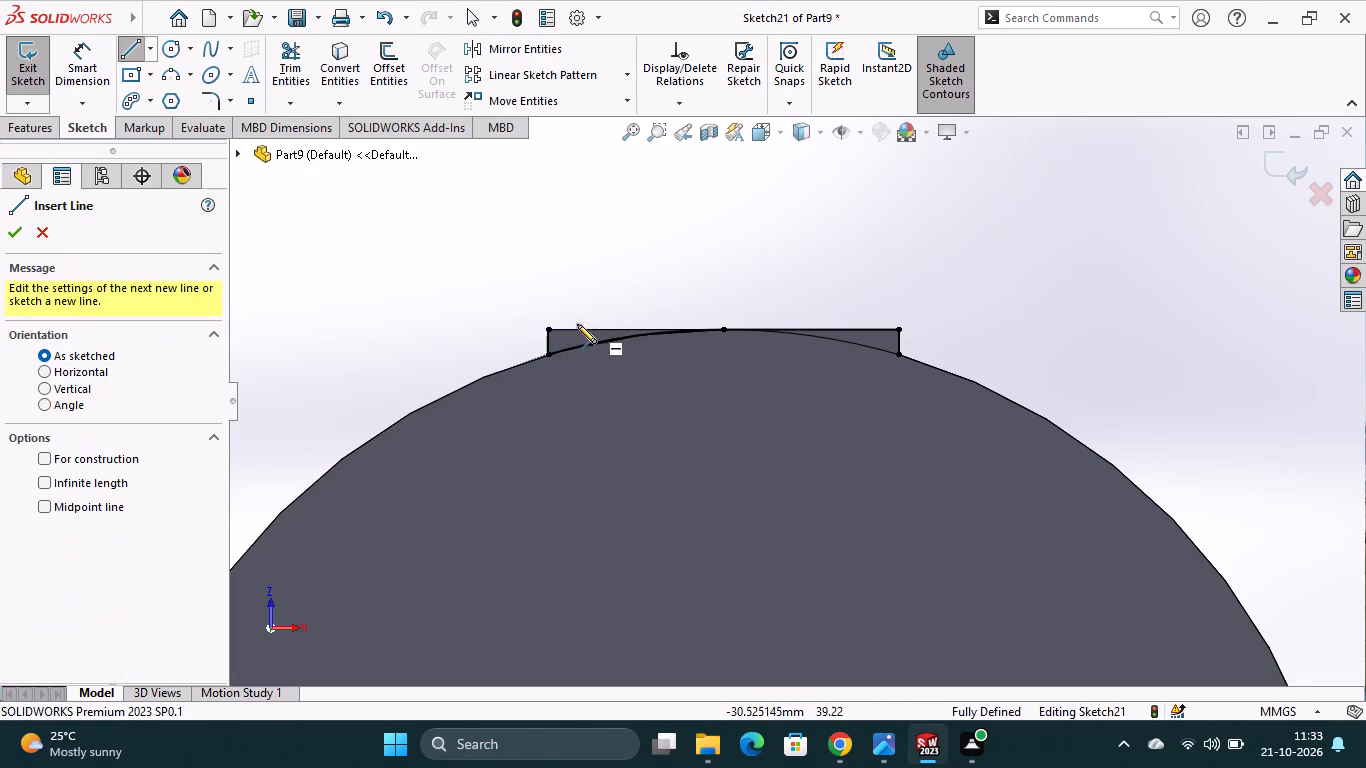
{"action": "left_click", "coordinate": [549, 332]}
{"action": "left_click", "coordinate": [726, 329]}
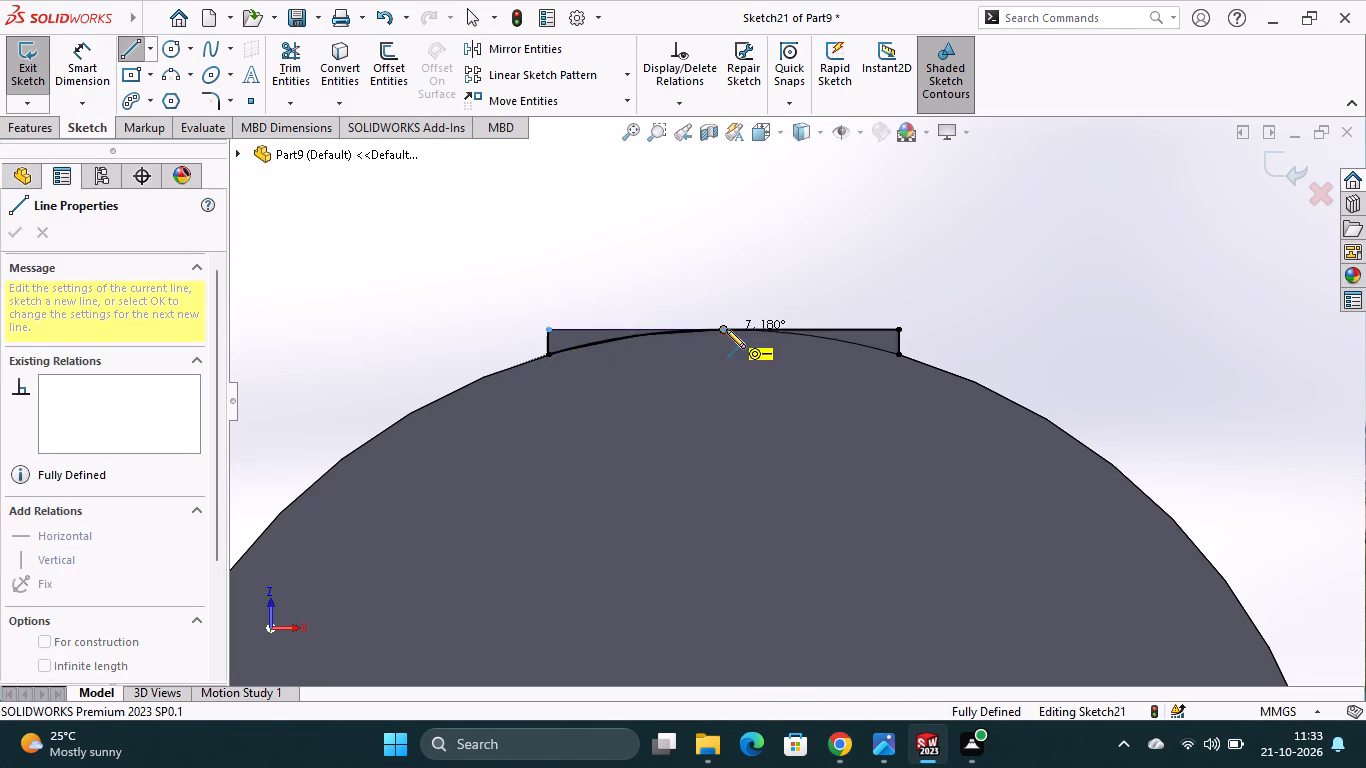
{"action": "key", "text": "Escape"}
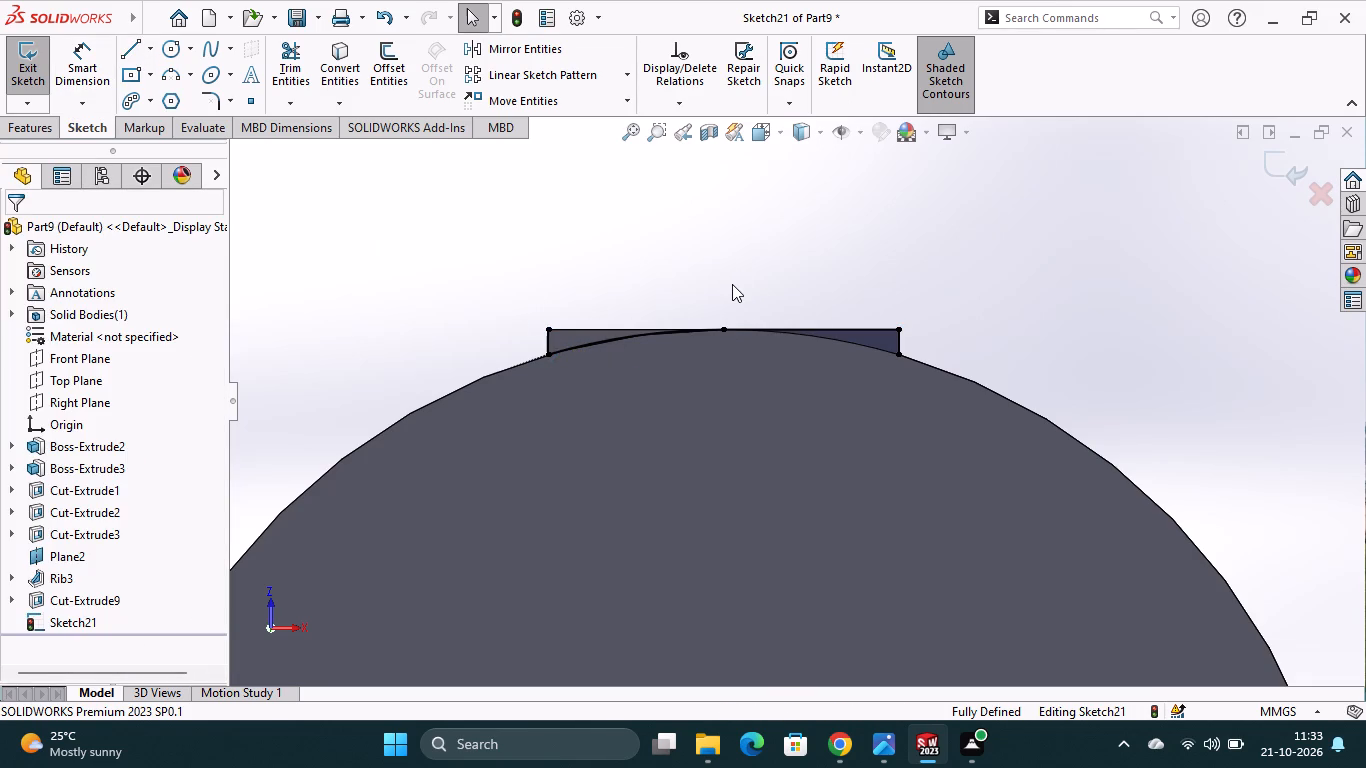
Extrude-cut the two corner regions between the rib's front edge and the arc to a blind depth of 20 mm.
{"action": "left_click", "coordinate": [58, 126]}
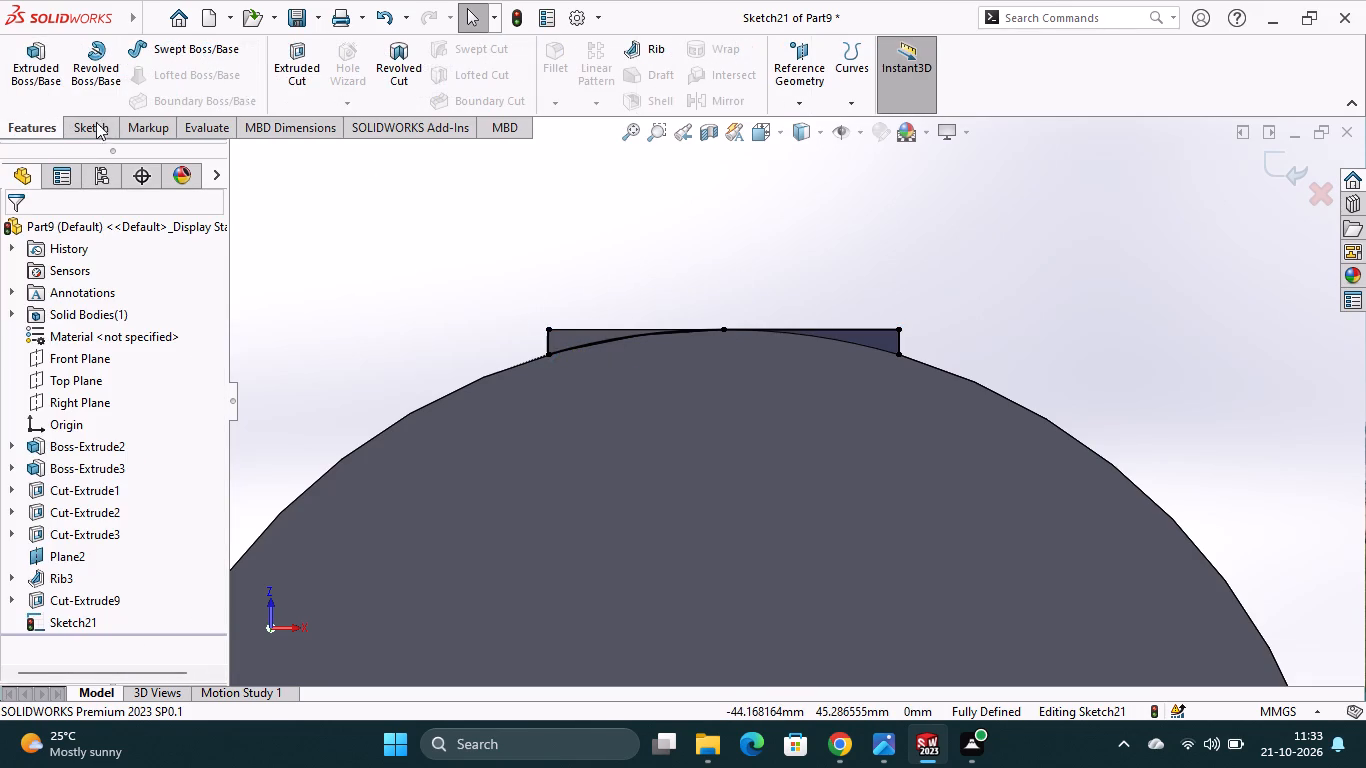
{"action": "left_click", "coordinate": [302, 87]}
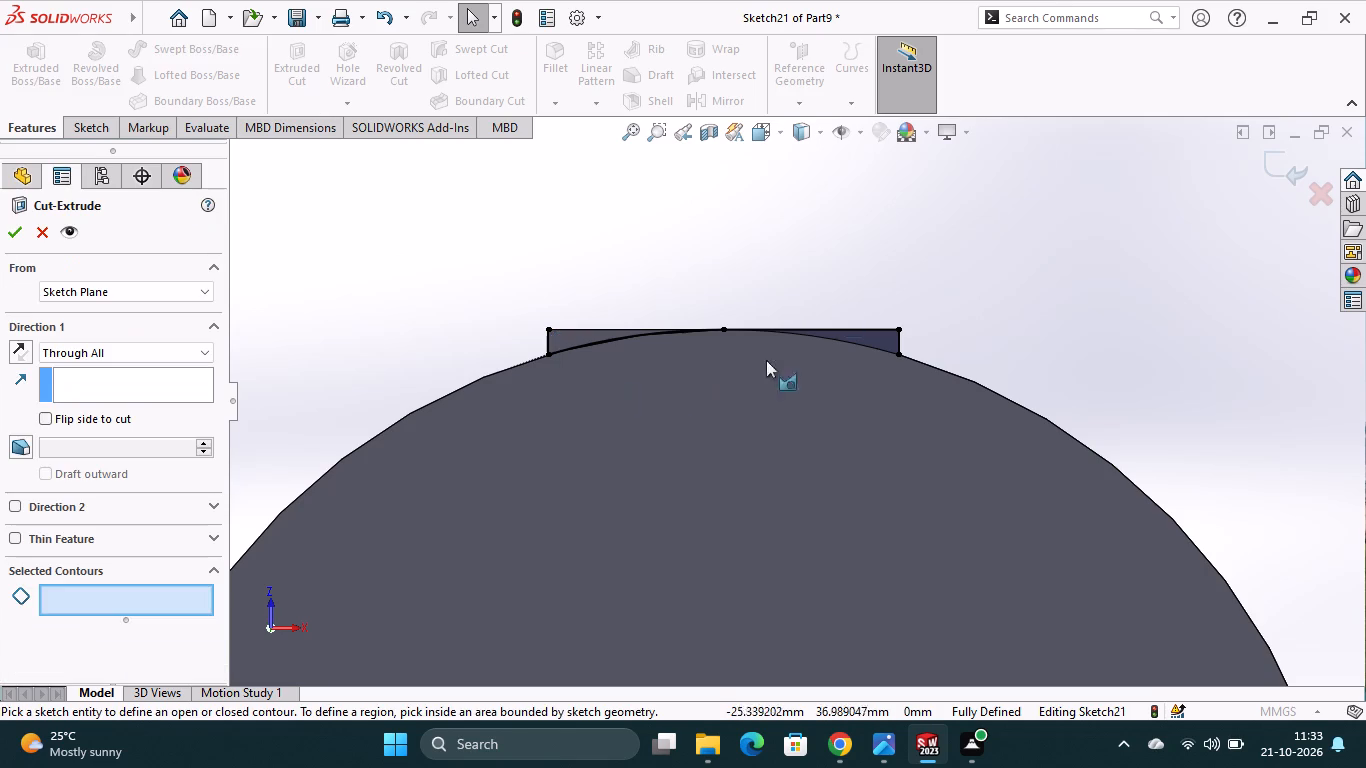
{"action": "left_click", "coordinate": [573, 338]}
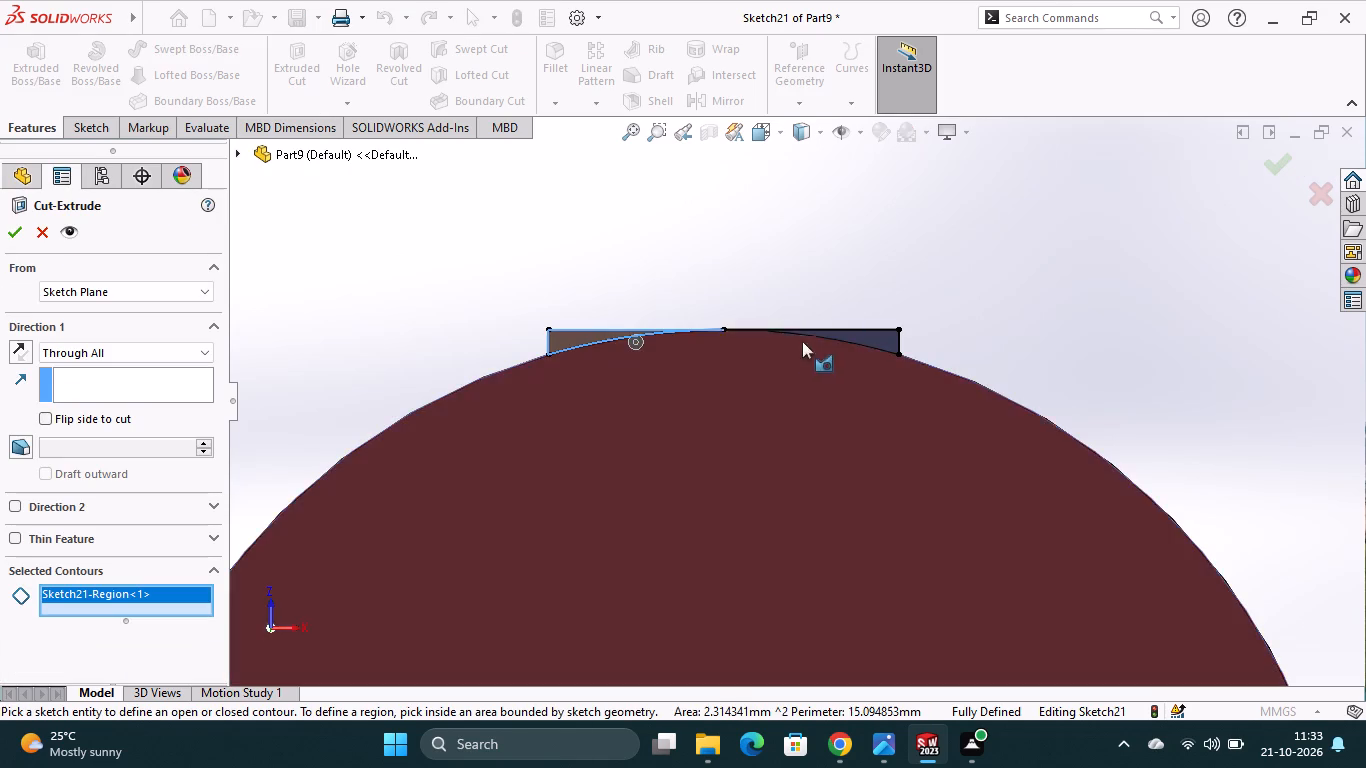
{"action": "left_click", "coordinate": [864, 335]}
{"action": "middle_click_drag", "start_coordinate": [986, 325], "coordinate": [946, 389]}
{"action": "scroll", "coordinate": [975, 338], "scroll_direction": "down", "scroll_amount": 1}
{"action": "scroll", "coordinate": [946, 389], "scroll_direction": "up", "scroll_amount": 3}
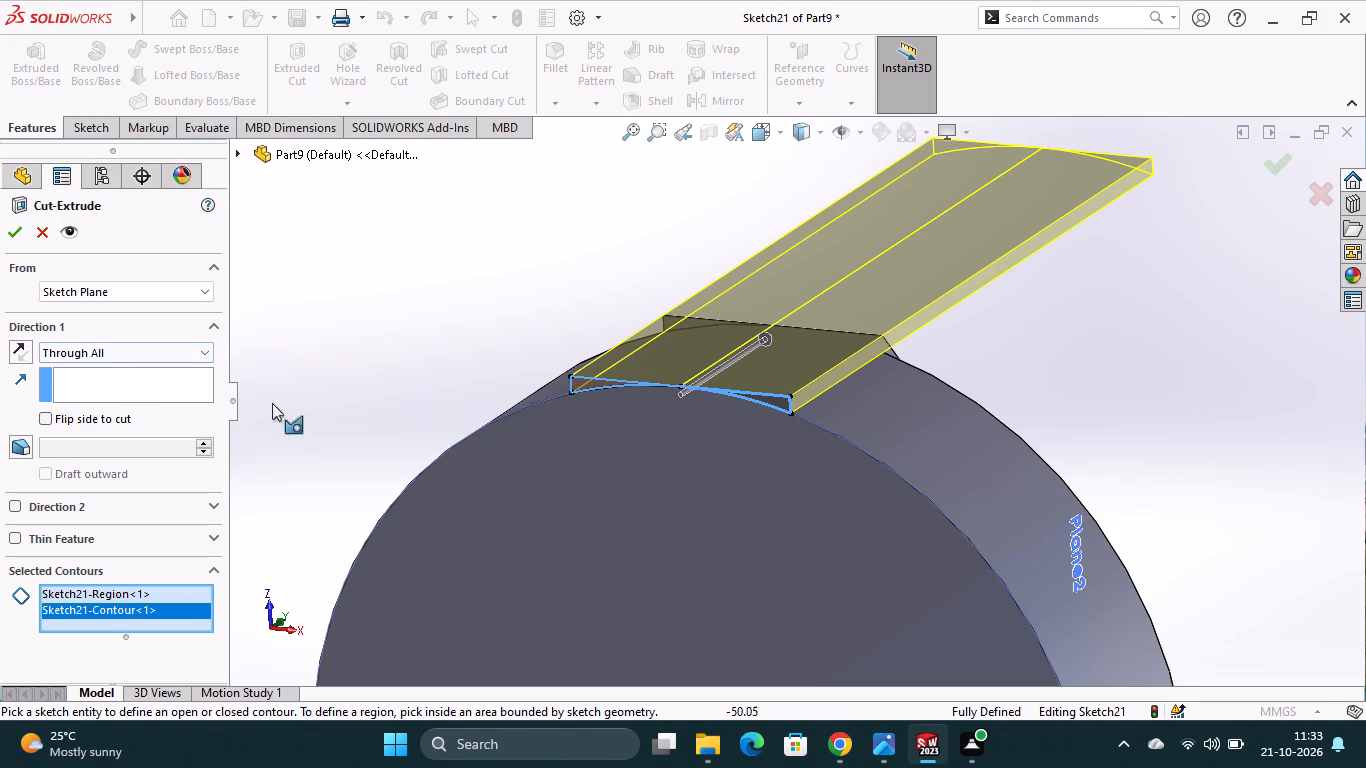
{"action": "left_click", "coordinate": [108, 357]}
{"action": "left_click", "coordinate": [109, 376]}
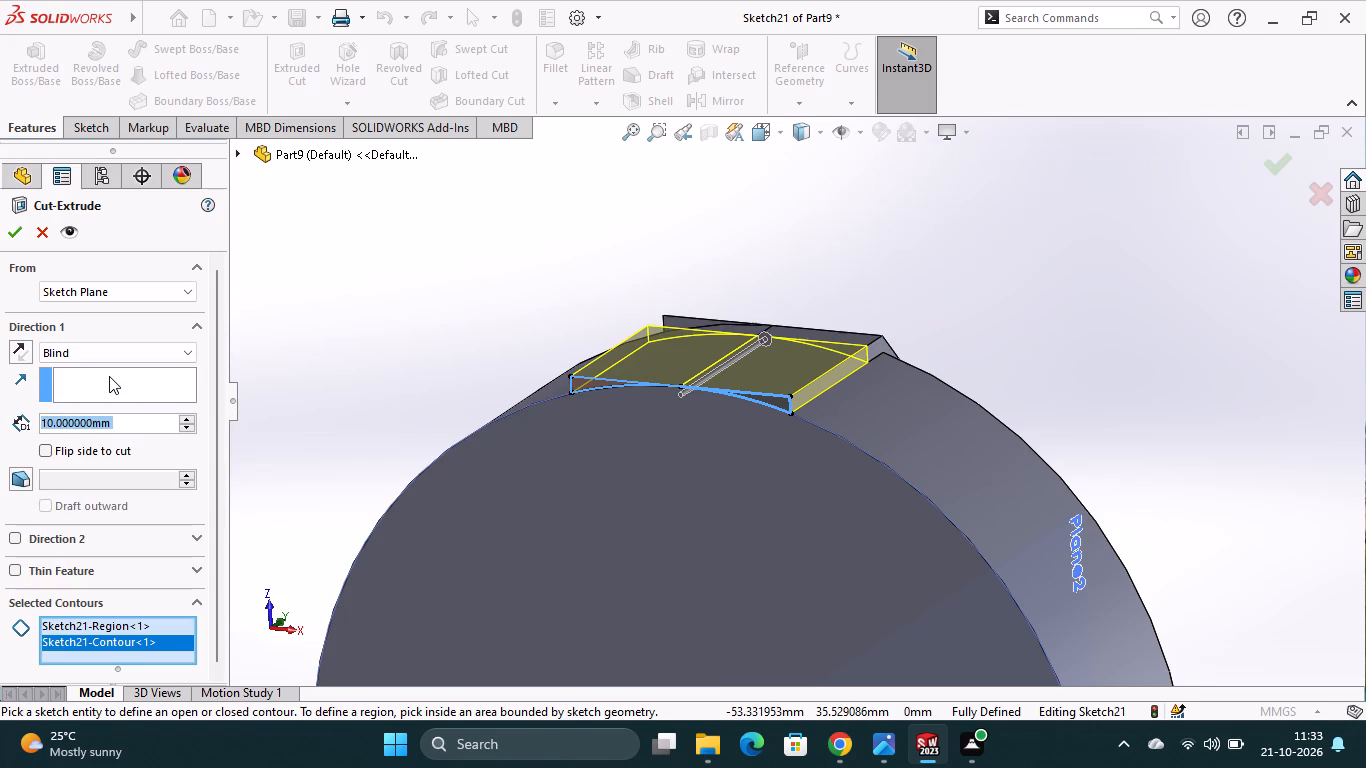
{"action": "type", "text": "12"}
{"action": "key", "text": "BackSpace"}
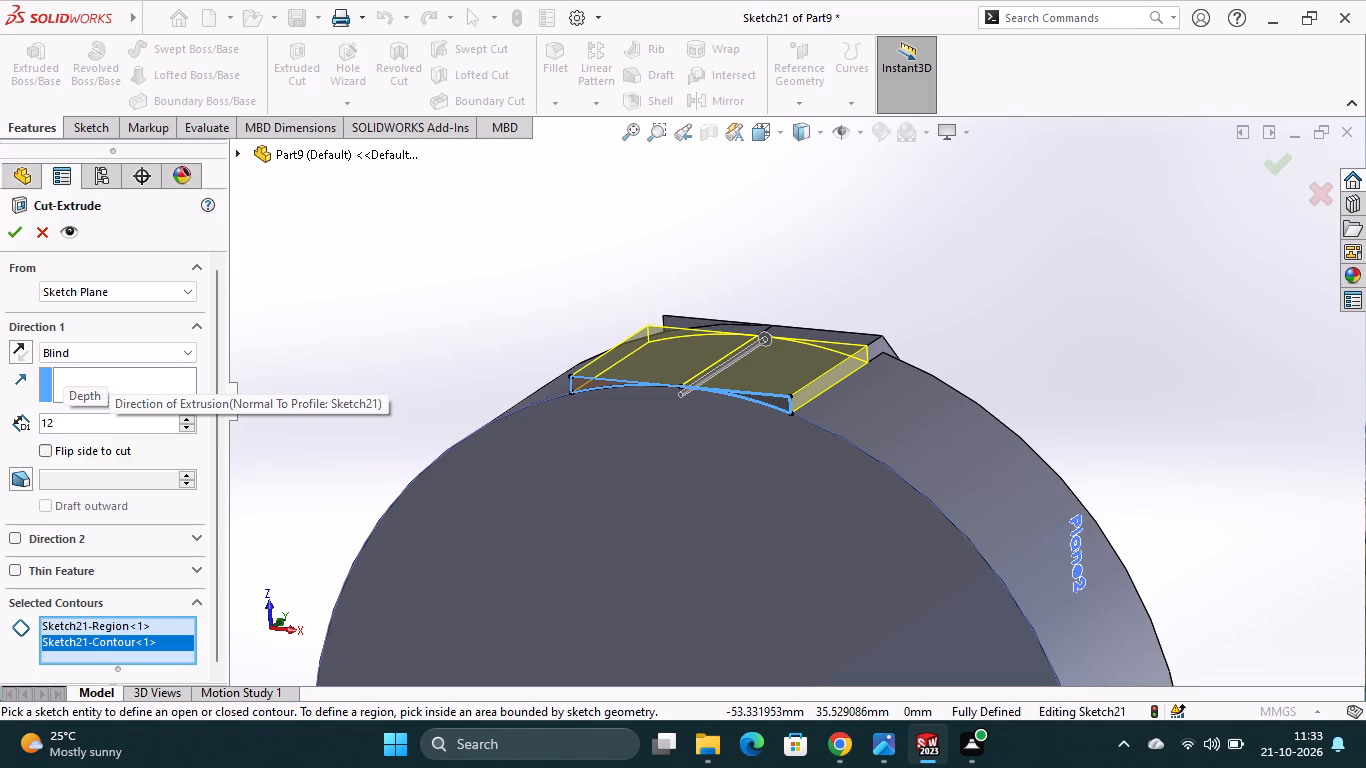
{"action": "key", "text": "BackSpace"}
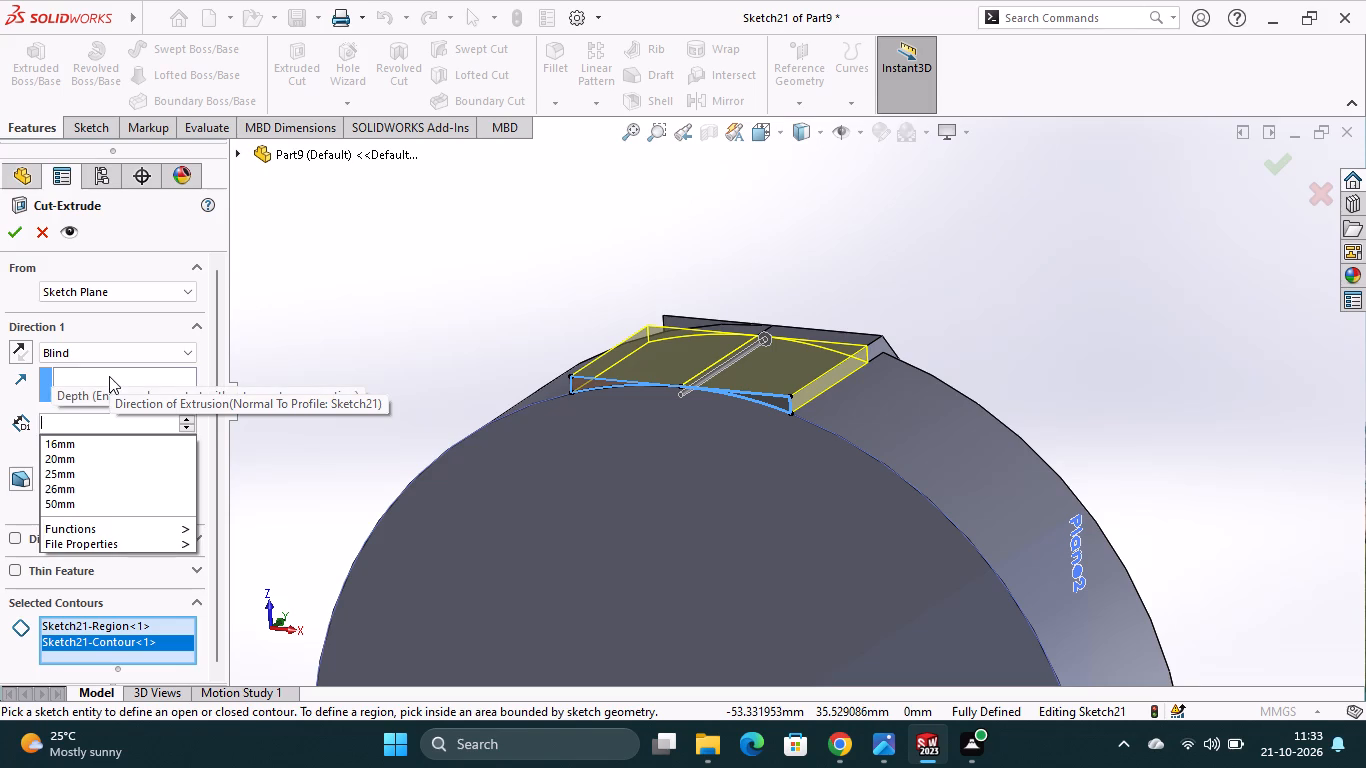
{"action": "type", "text": "20"}
{"action": "key", "text": "Return"}
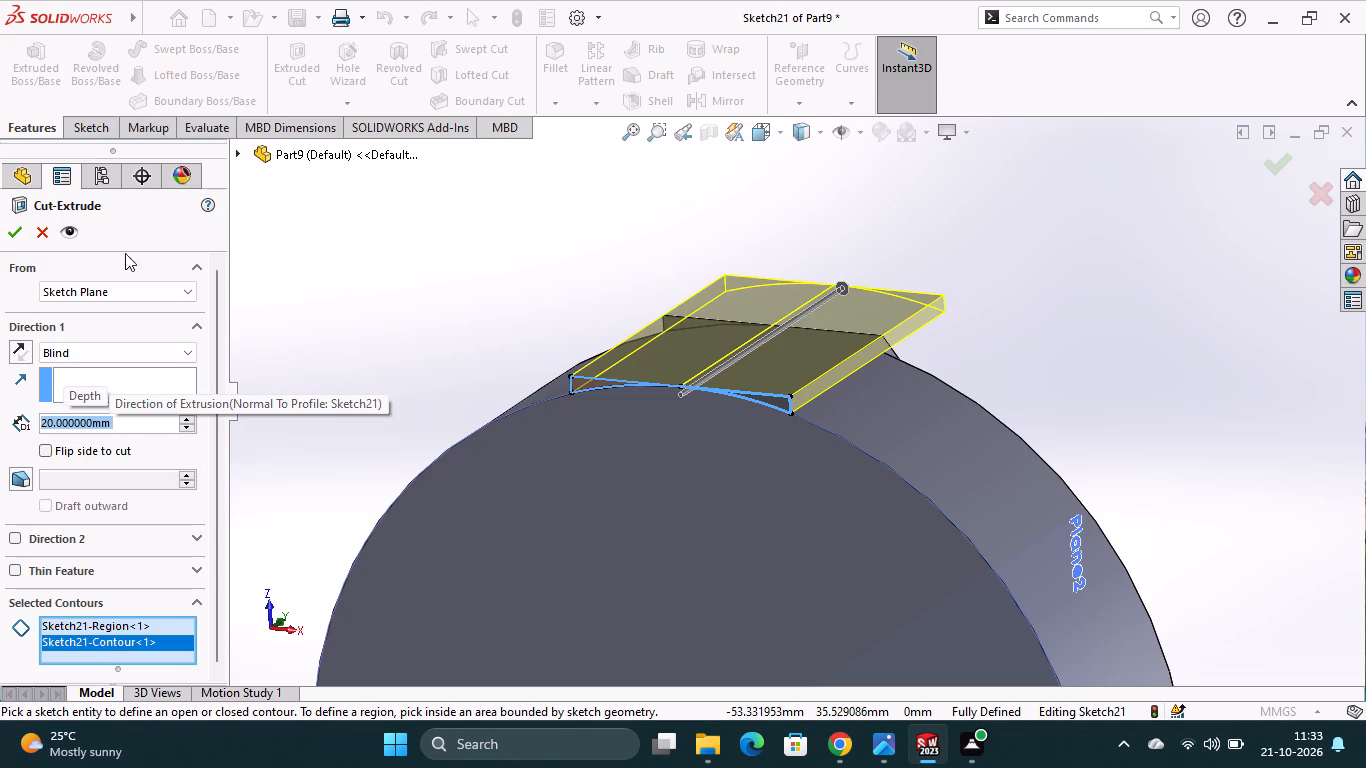
{"action": "left_click", "coordinate": [13, 231]}
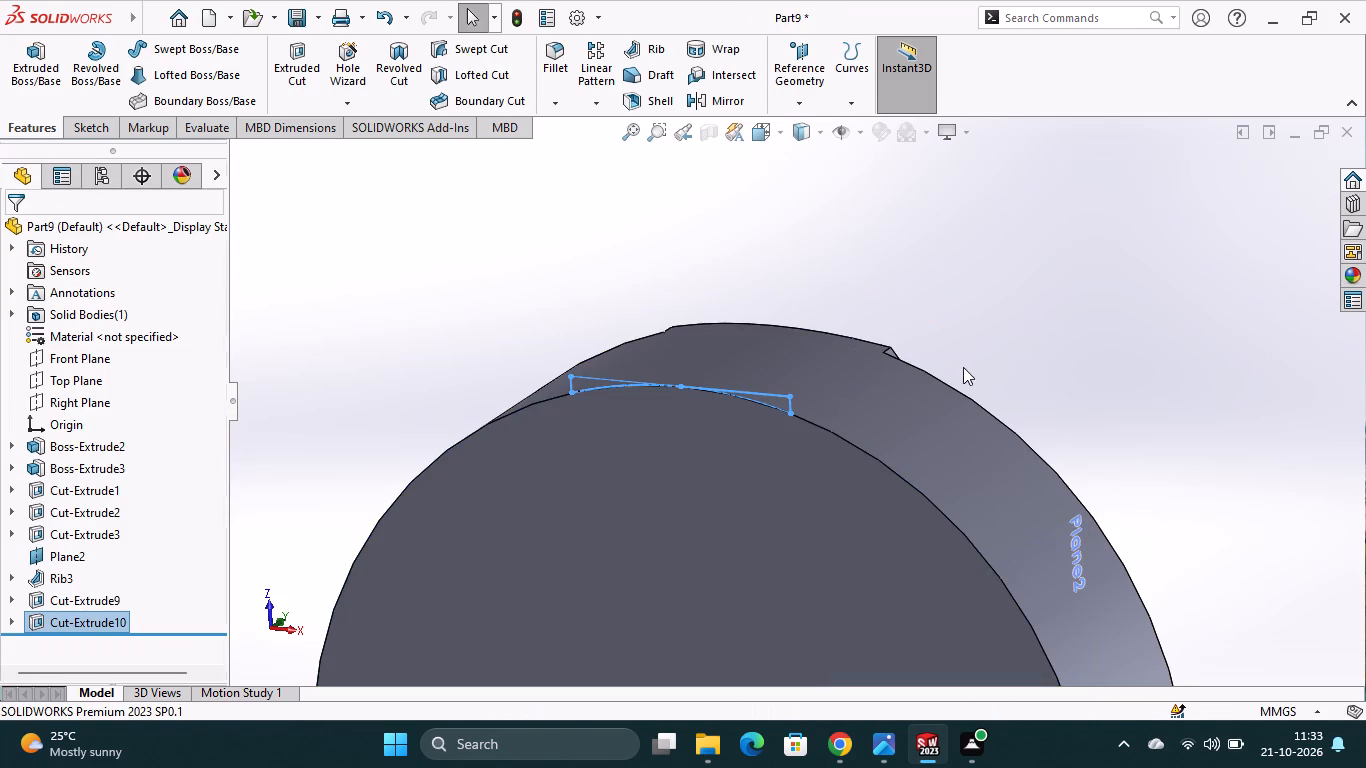
Examine the rounded rib end, base and upright from several angles, including the isometric view.
{"action": "middle_click_drag", "start_coordinate": [975, 356], "coordinate": [912, 403]}
{"action": "scroll", "coordinate": [971, 410], "scroll_direction": "up", "scroll_amount": 1}
{"action": "middle_click_drag", "start_coordinate": [1011, 324], "coordinate": [892, 308]}
{"action": "scroll", "coordinate": [992, 383], "scroll_direction": "up", "scroll_amount": 3}
{"action": "scroll", "coordinate": [1068, 511], "scroll_direction": "up", "scroll_amount": 2}
{"action": "middle_click_drag", "start_coordinate": [1144, 546], "coordinate": [1171, 460]}
{"action": "left_click", "coordinate": [821, 139]}
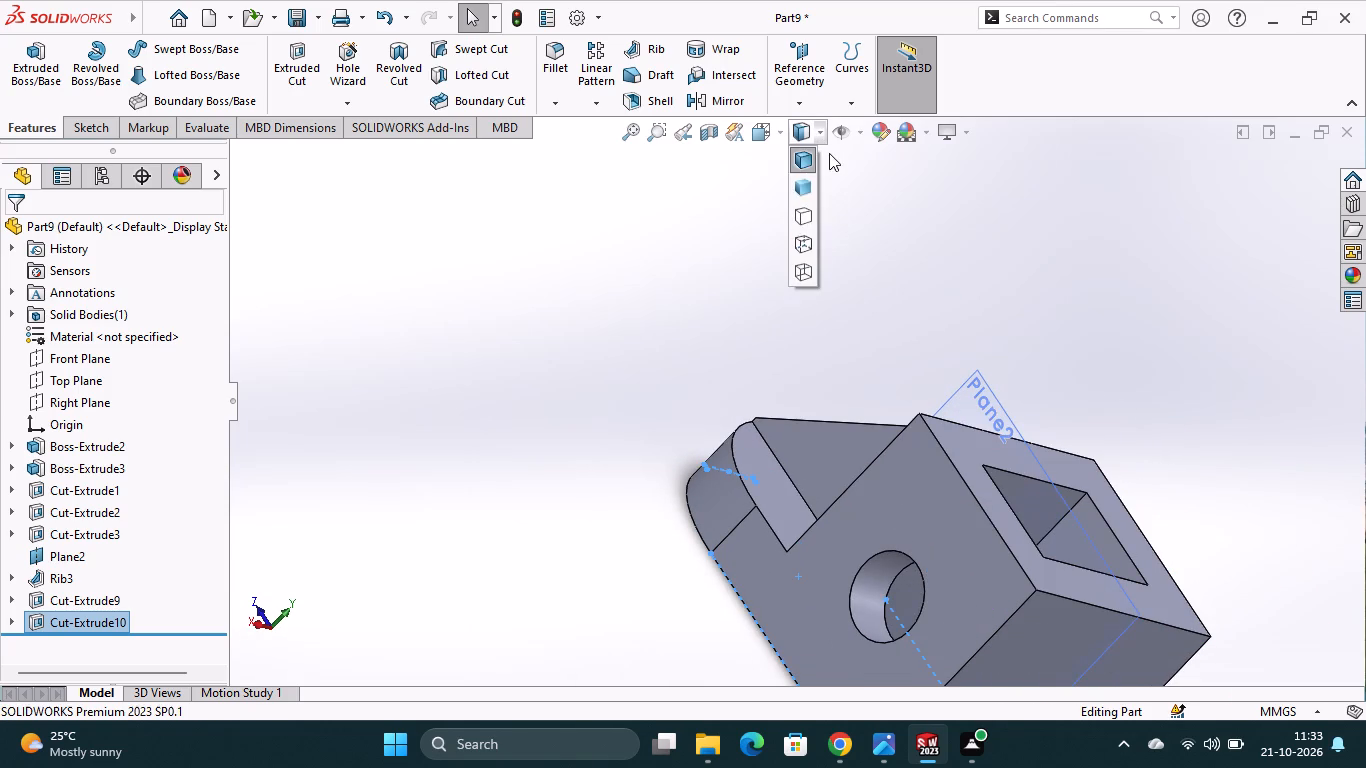
{"action": "left_click", "coordinate": [776, 137]}
{"action": "left_click", "coordinate": [777, 134]}
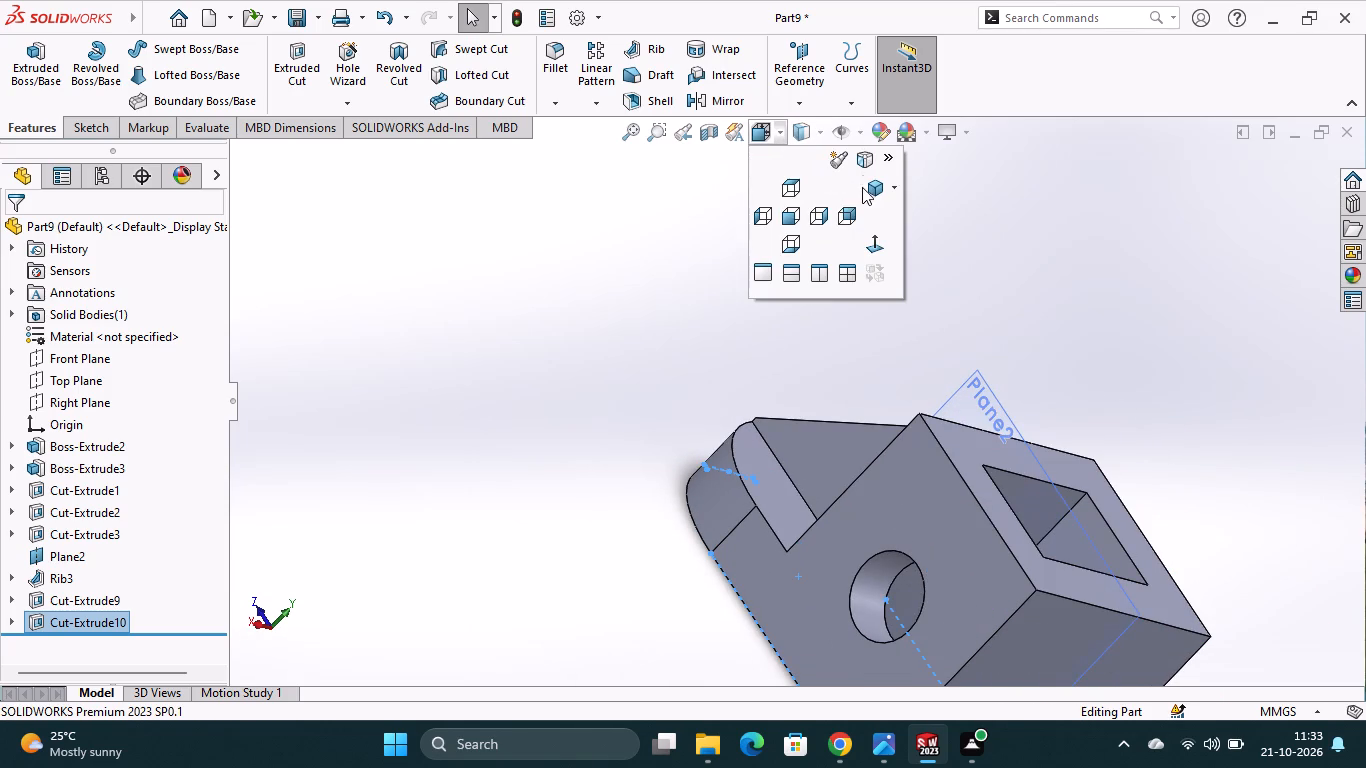
{"action": "left_click", "coordinate": [870, 191]}
{"action": "left_click", "coordinate": [937, 591]}
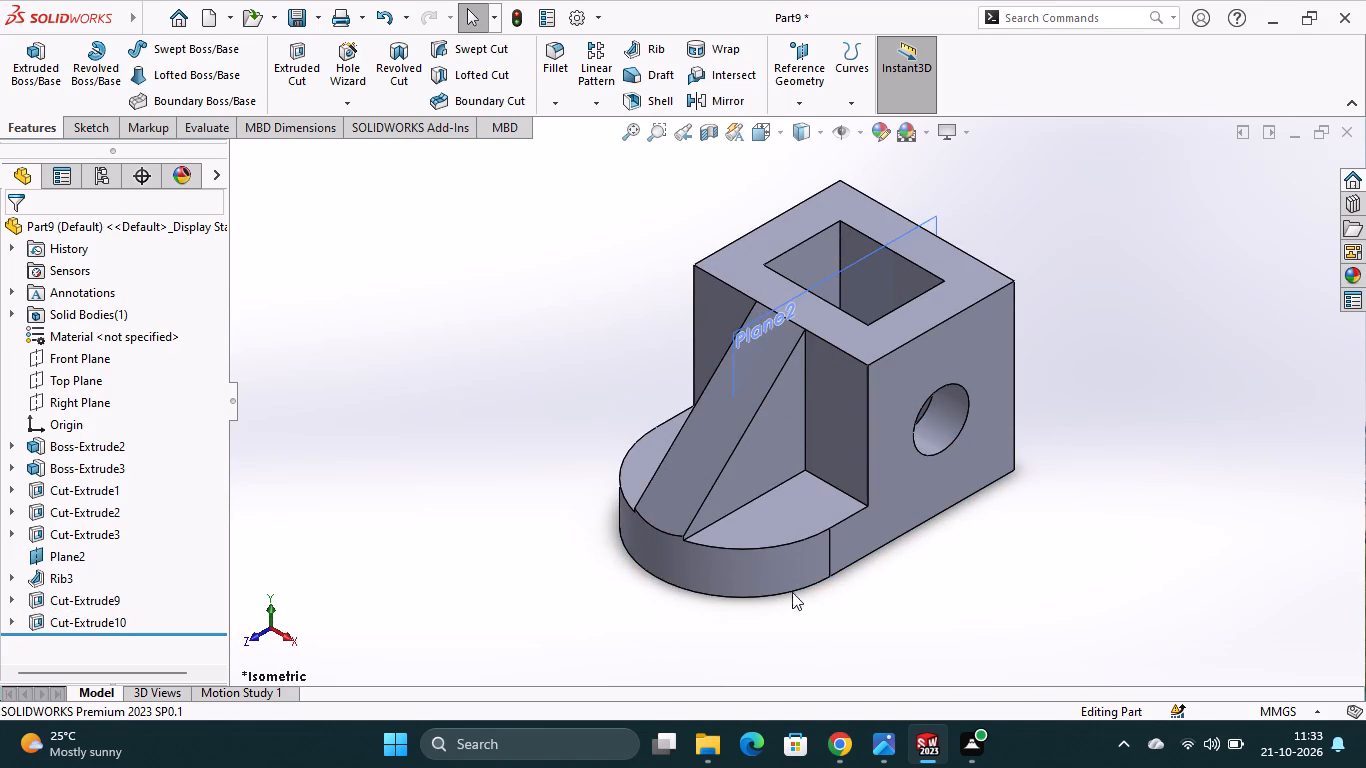
{"action": "scroll", "coordinate": [727, 543], "scroll_direction": "down", "scroll_amount": 2}
{"action": "middle_click_drag", "start_coordinate": [668, 626], "coordinate": [666, 627]}
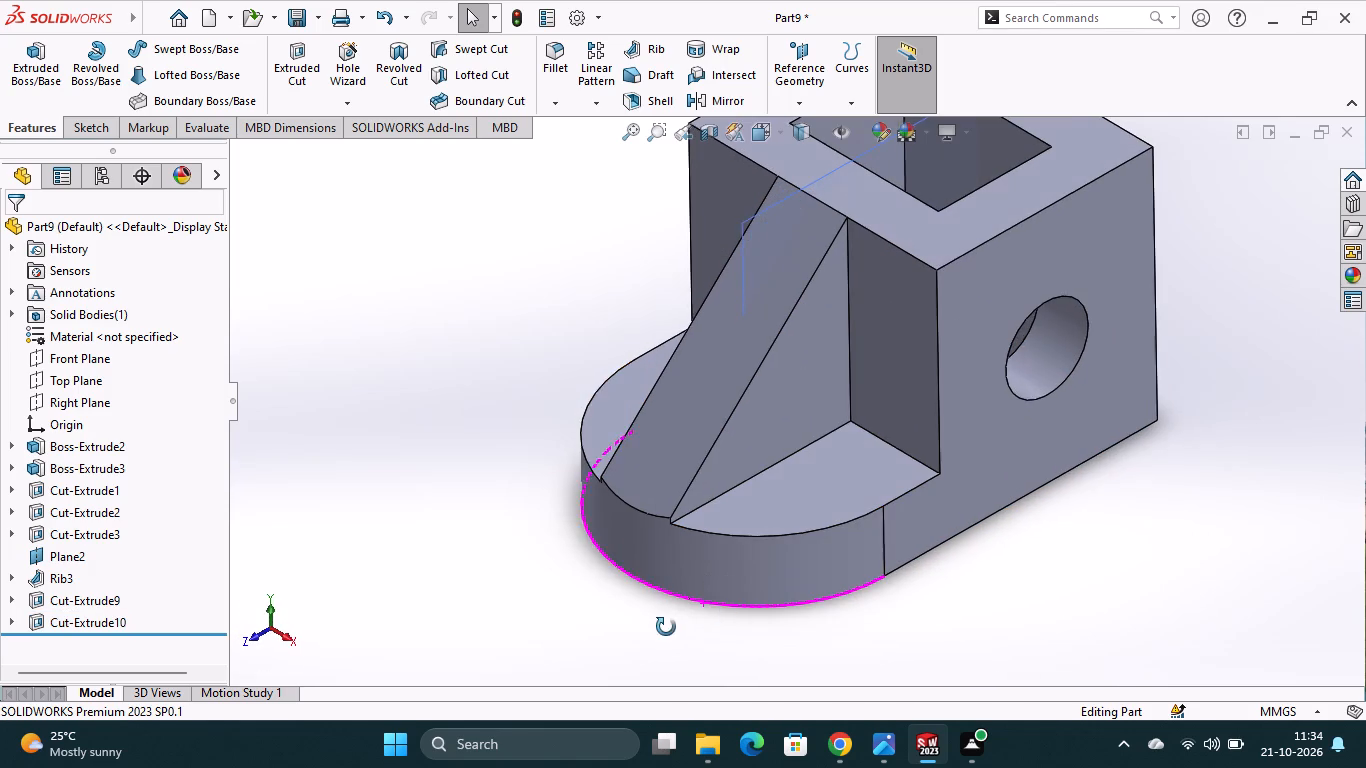
{"action": "middle_click_drag", "start_coordinate": [666, 627], "coordinate": [638, 602]}
{"action": "scroll", "coordinate": [638, 602], "scroll_direction": "up", "scroll_amount": 2}
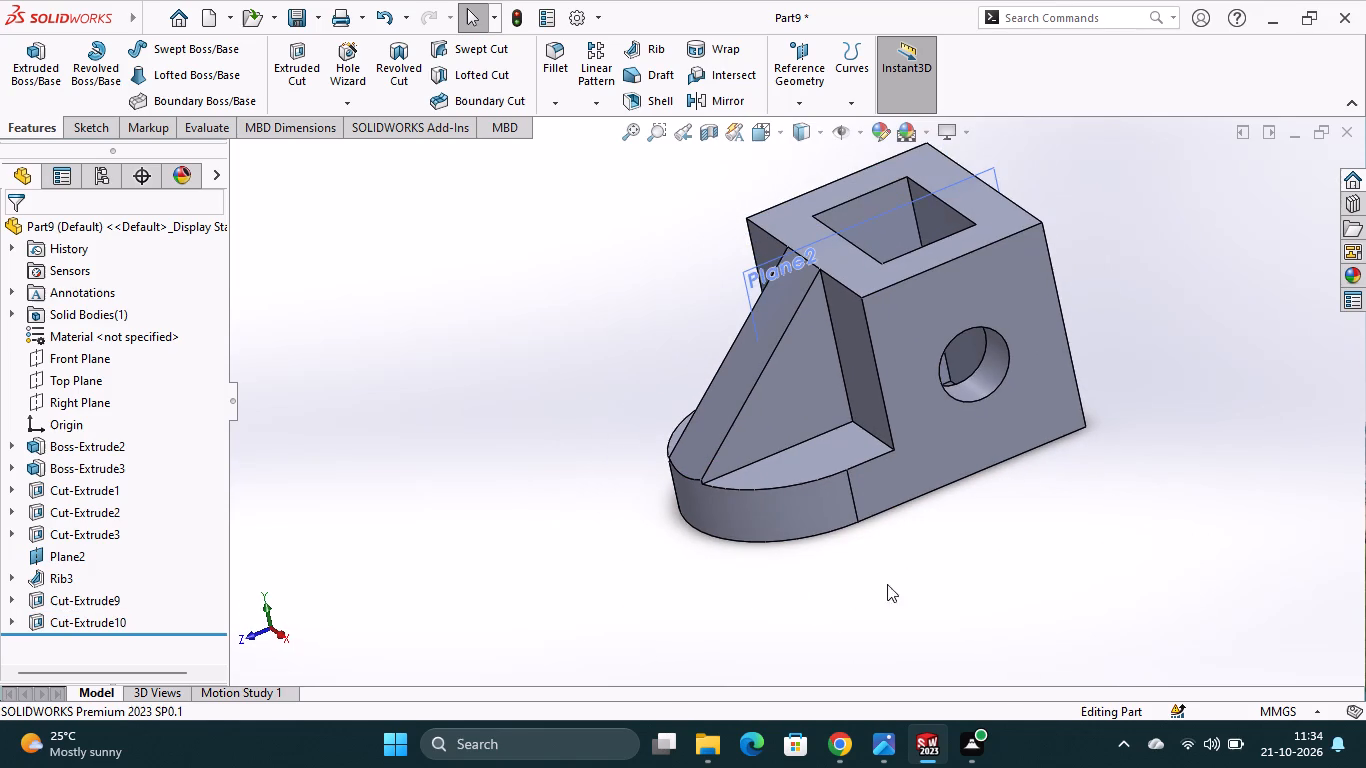
{"action": "left_click", "coordinate": [906, 595]}
{"action": "scroll", "coordinate": [1006, 578], "scroll_direction": "up", "scroll_amount": 1}
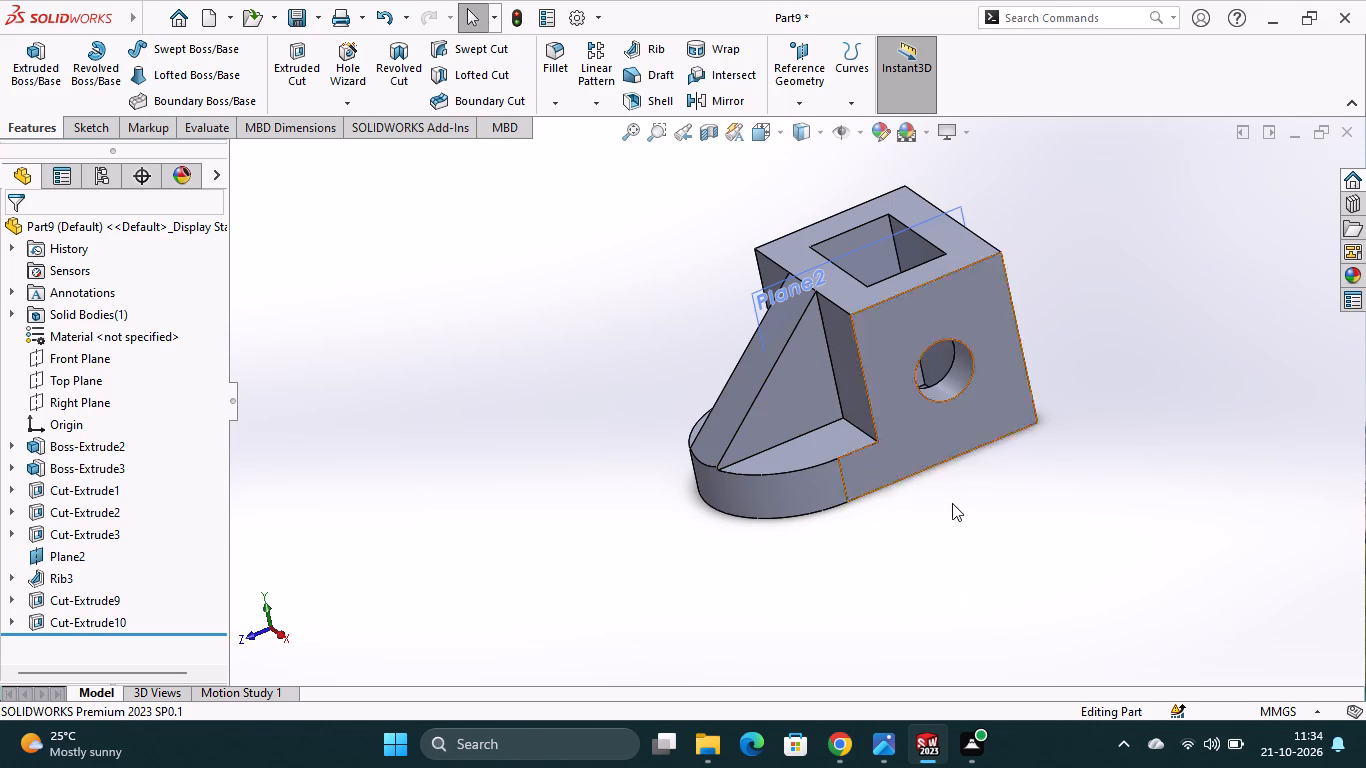
Hide the reference planes and return the part to the isometric view.
{"action": "left_click", "coordinate": [819, 132]}
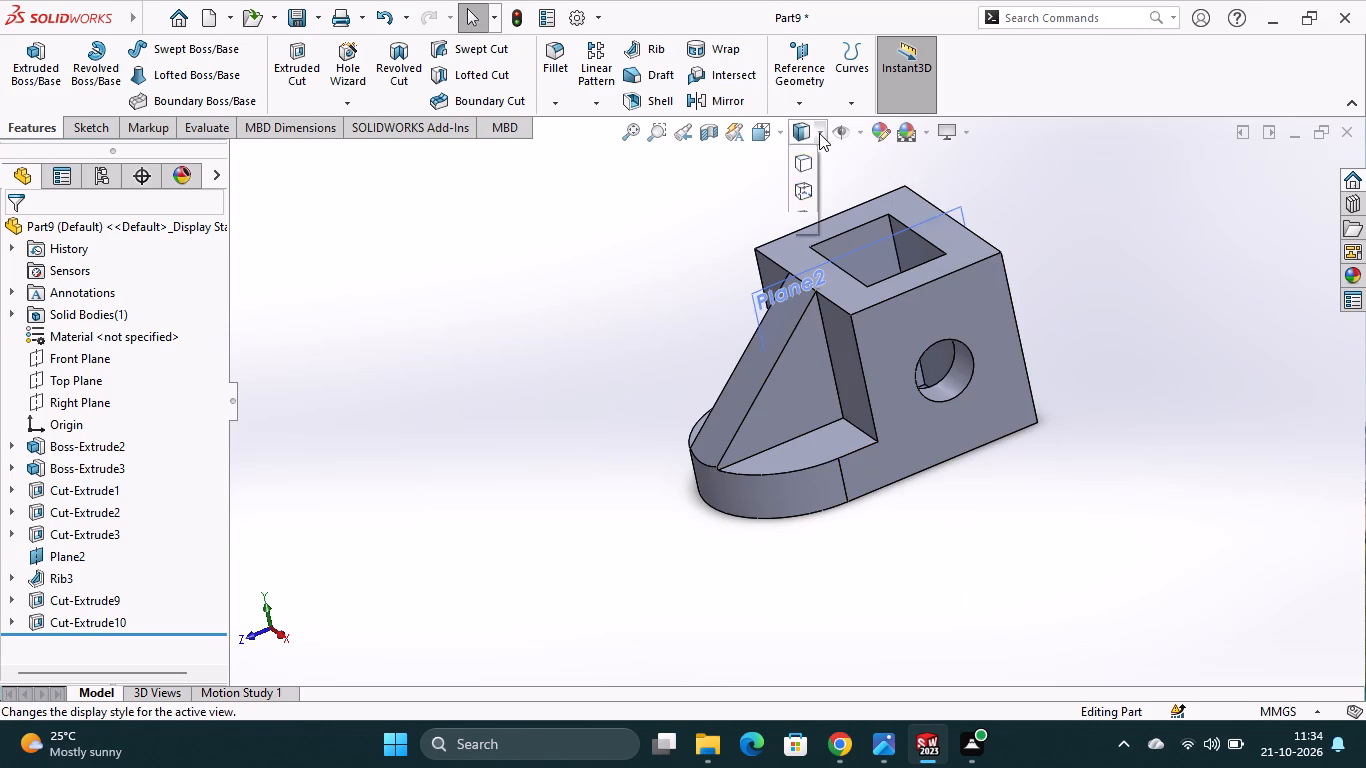
{"action": "left_click", "coordinate": [863, 133]}
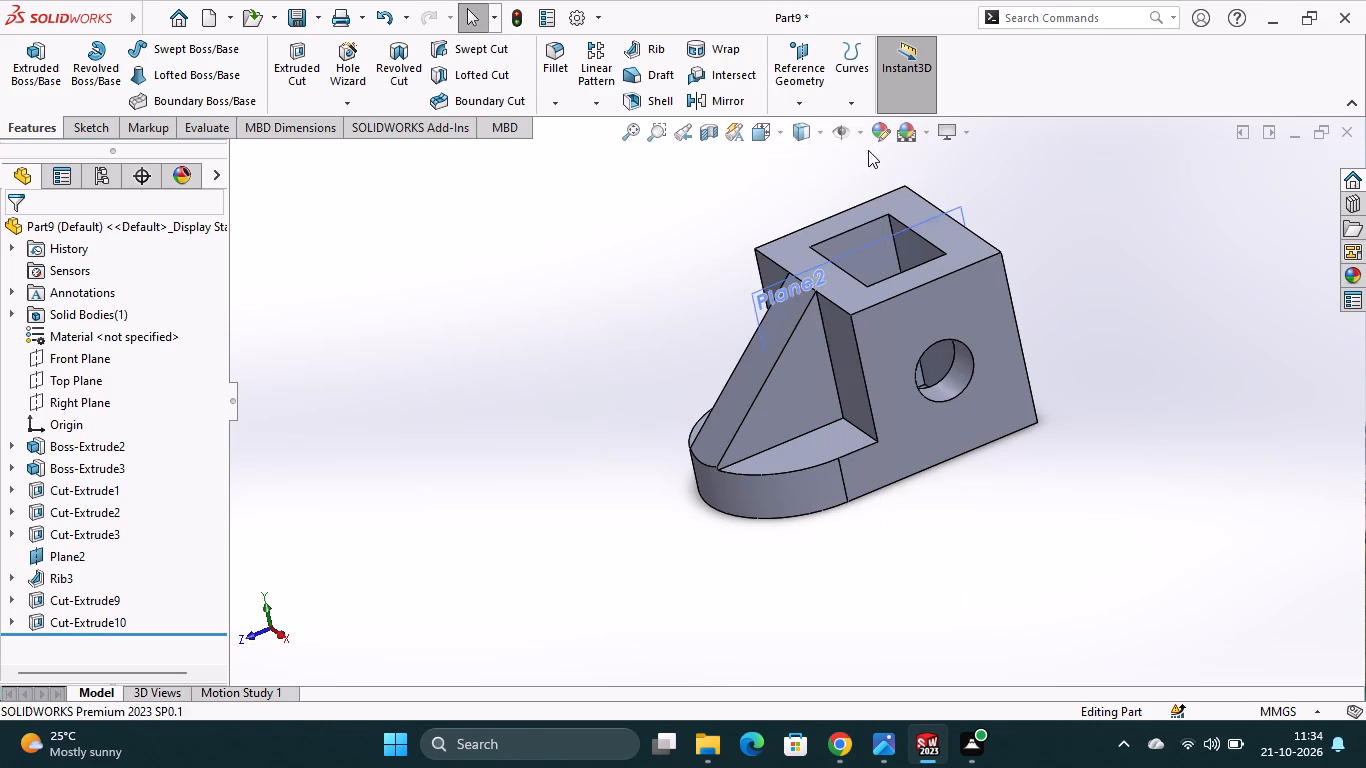
{"action": "left_click", "coordinate": [864, 133]}
{"action": "left_click", "coordinate": [844, 166]}
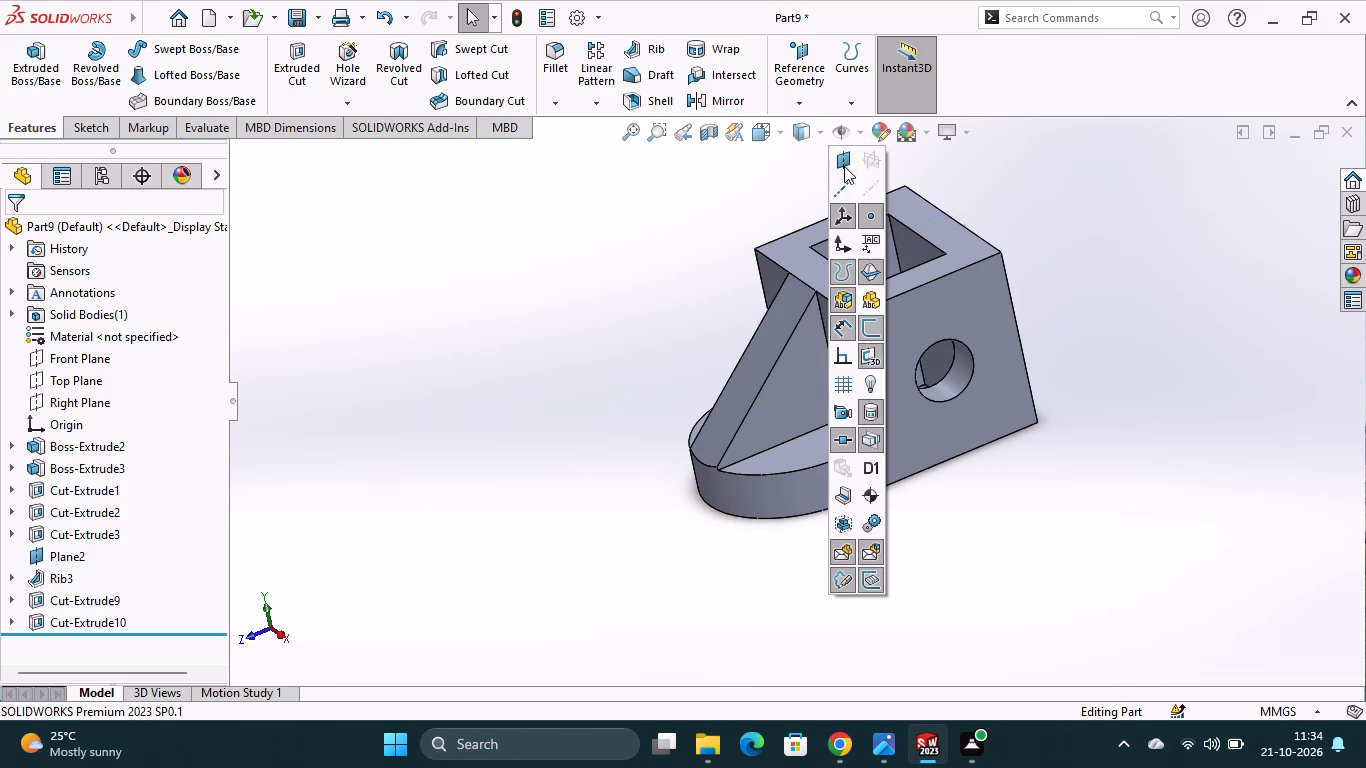
{"action": "left_click", "coordinate": [1017, 233]}
{"action": "left_click", "coordinate": [778, 132]}
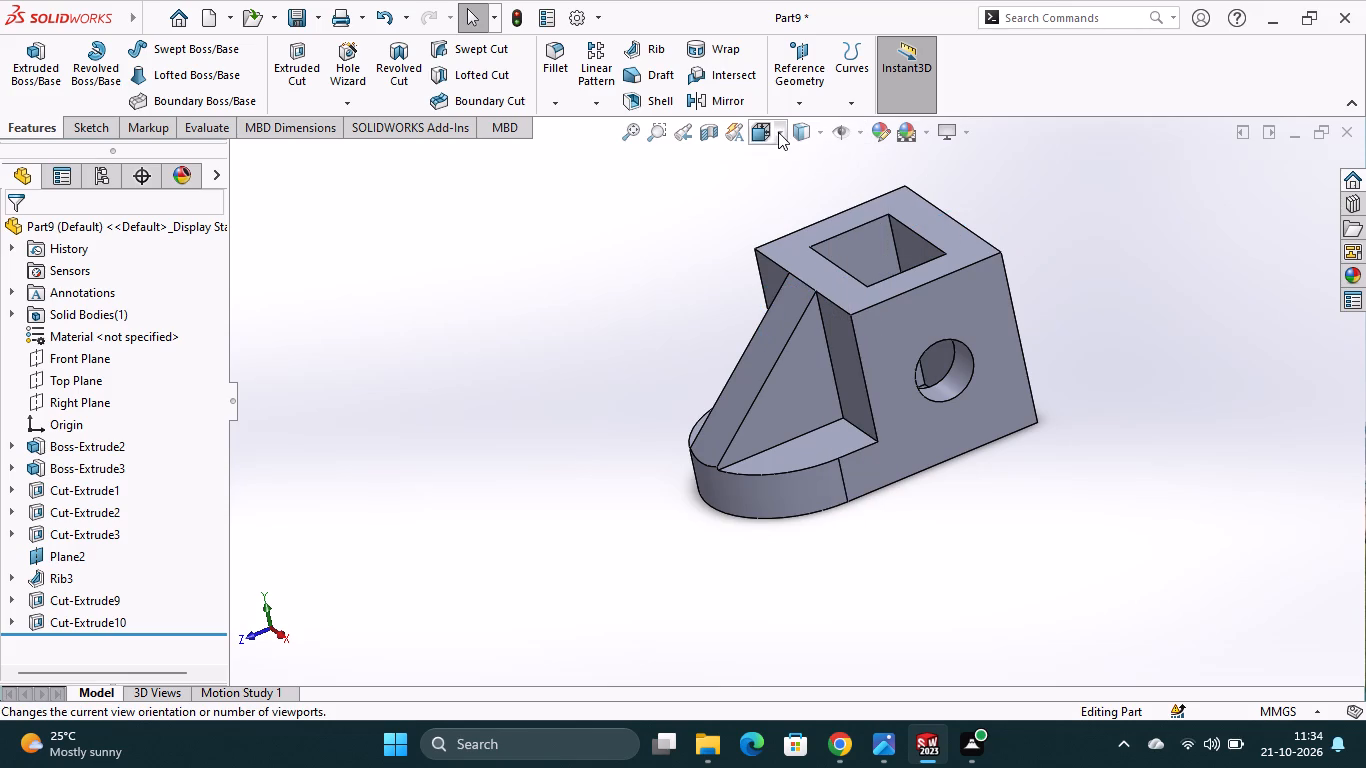
{"action": "left_click", "coordinate": [877, 190]}
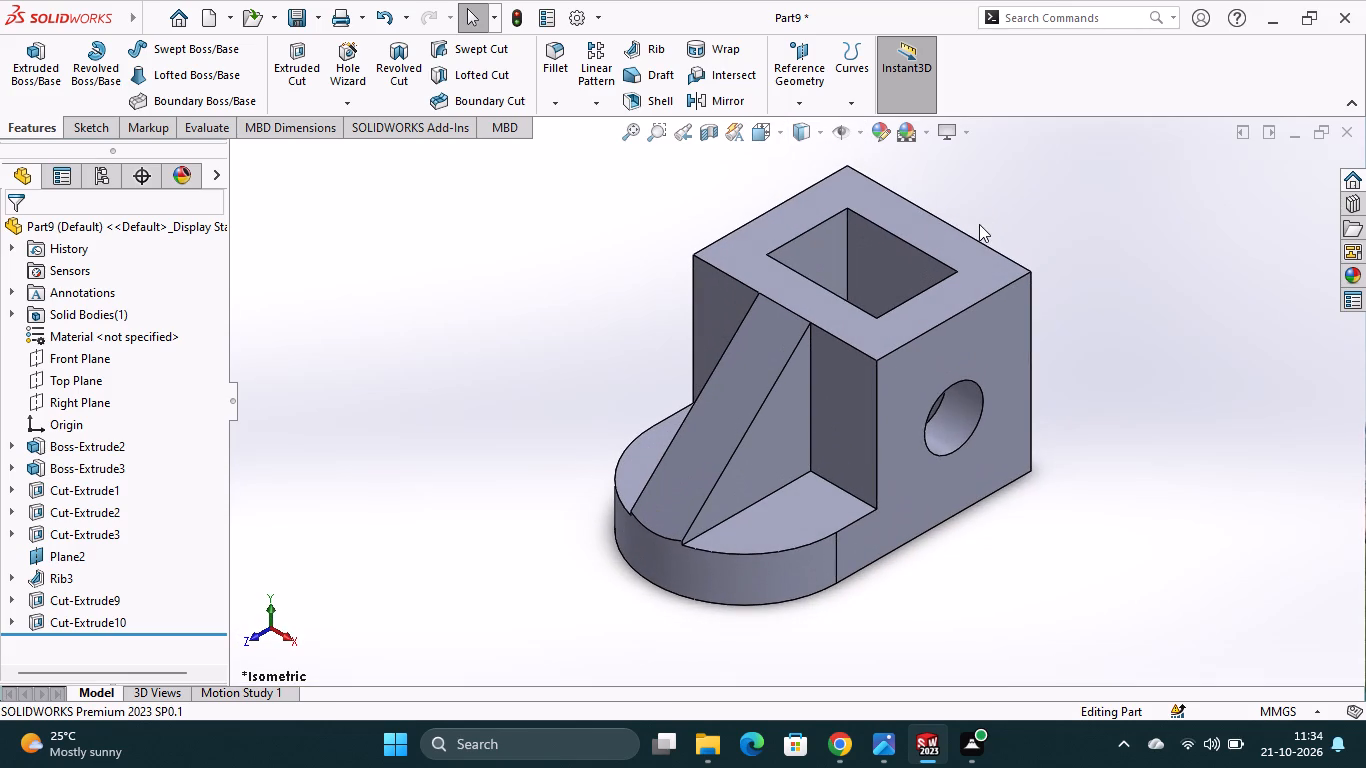
Save the part as Part28 in the Solidworks folder as a SOLIDWORKS Part file.
{"action": "key", "text": "ctrl+s"}
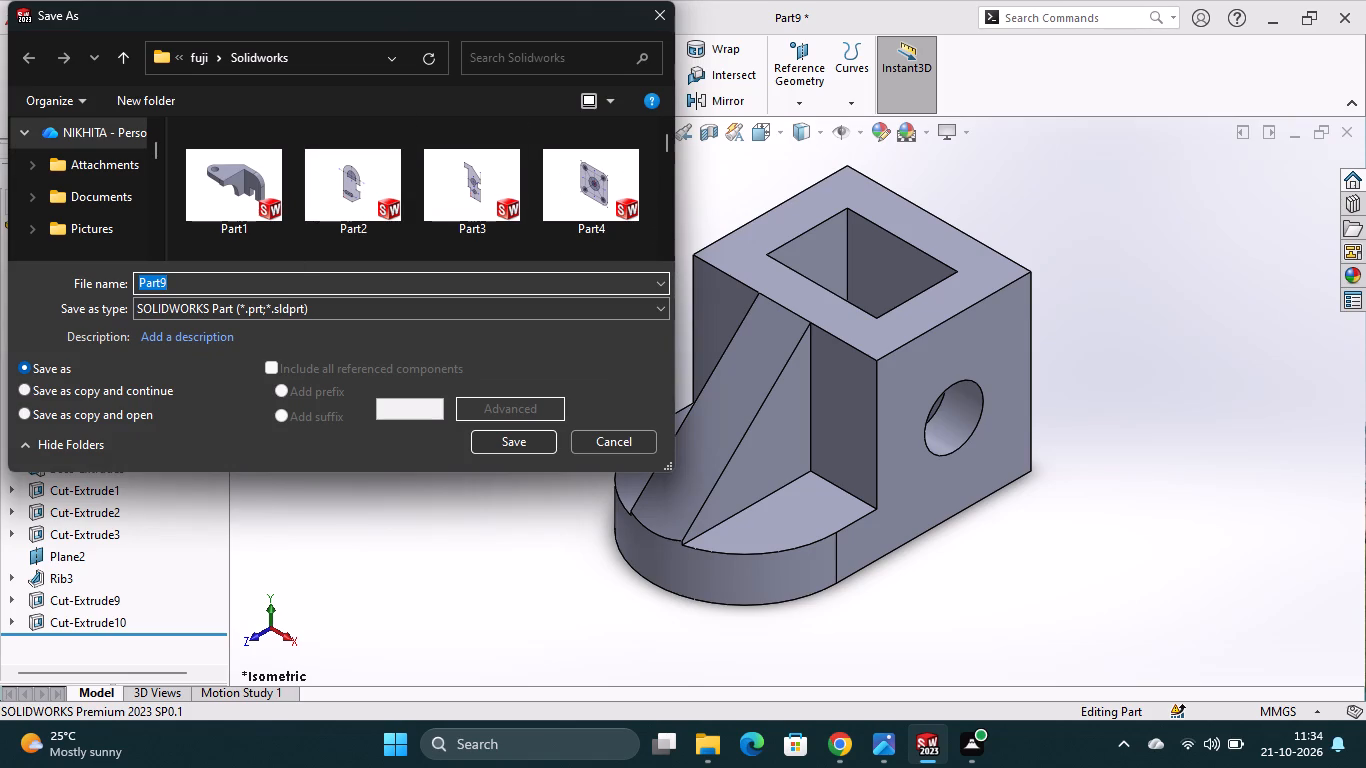
{"action": "key", "text": "space"}
{"action": "type", "text": "art"}
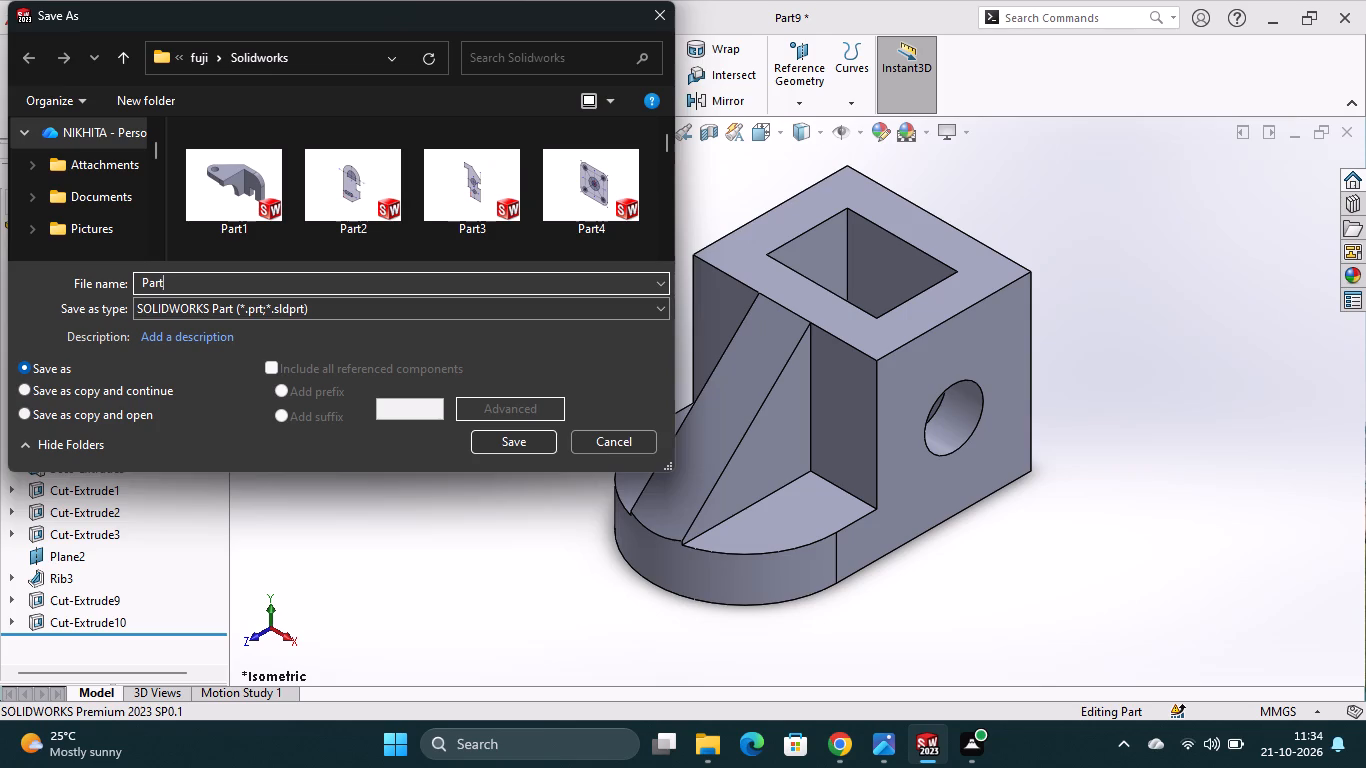
{"action": "key", "text": "3"}
{"action": "key", "text": "BackSpace"}
{"action": "key", "text": "2"}
{"action": "key", "text": "8"}
{"action": "scroll", "coordinate": [520, 221], "scroll_direction": "down", "scroll_amount": 11}
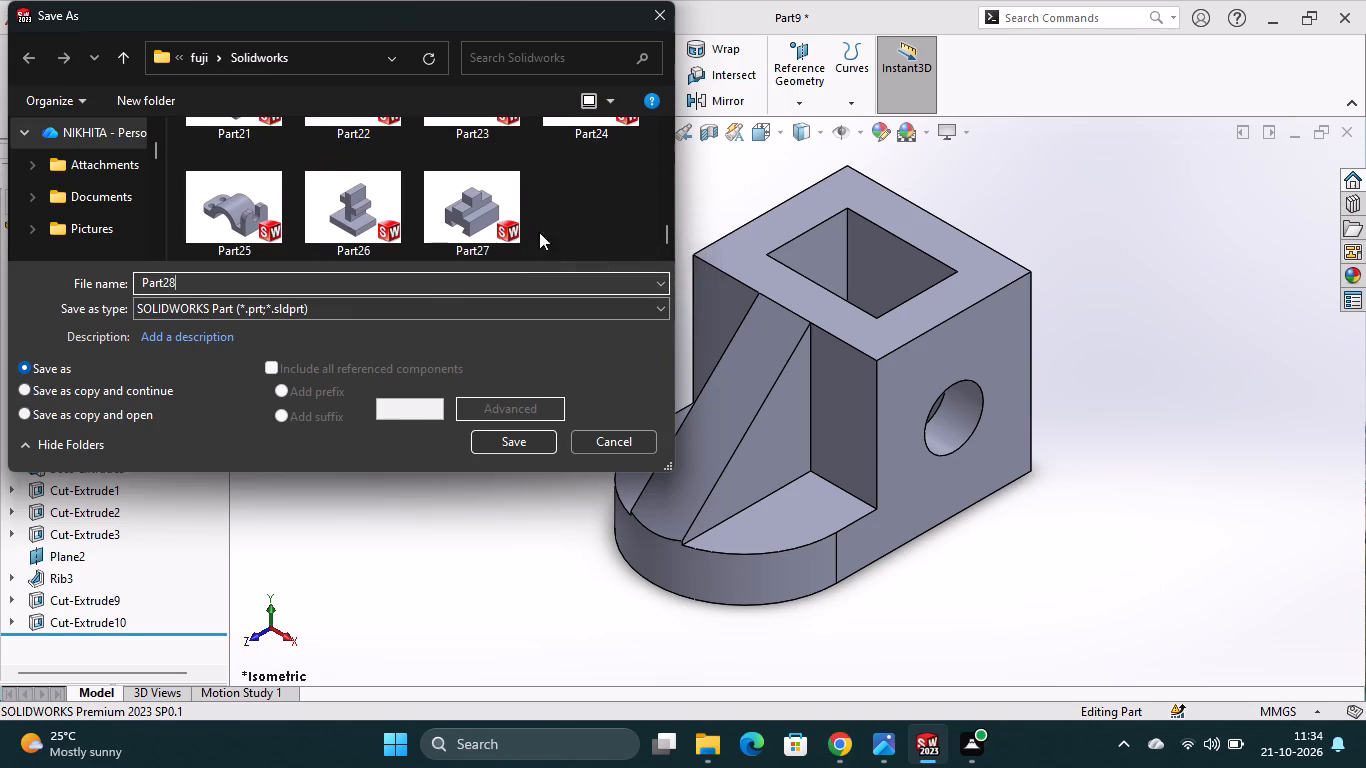
{"action": "left_click", "coordinate": [515, 433]}
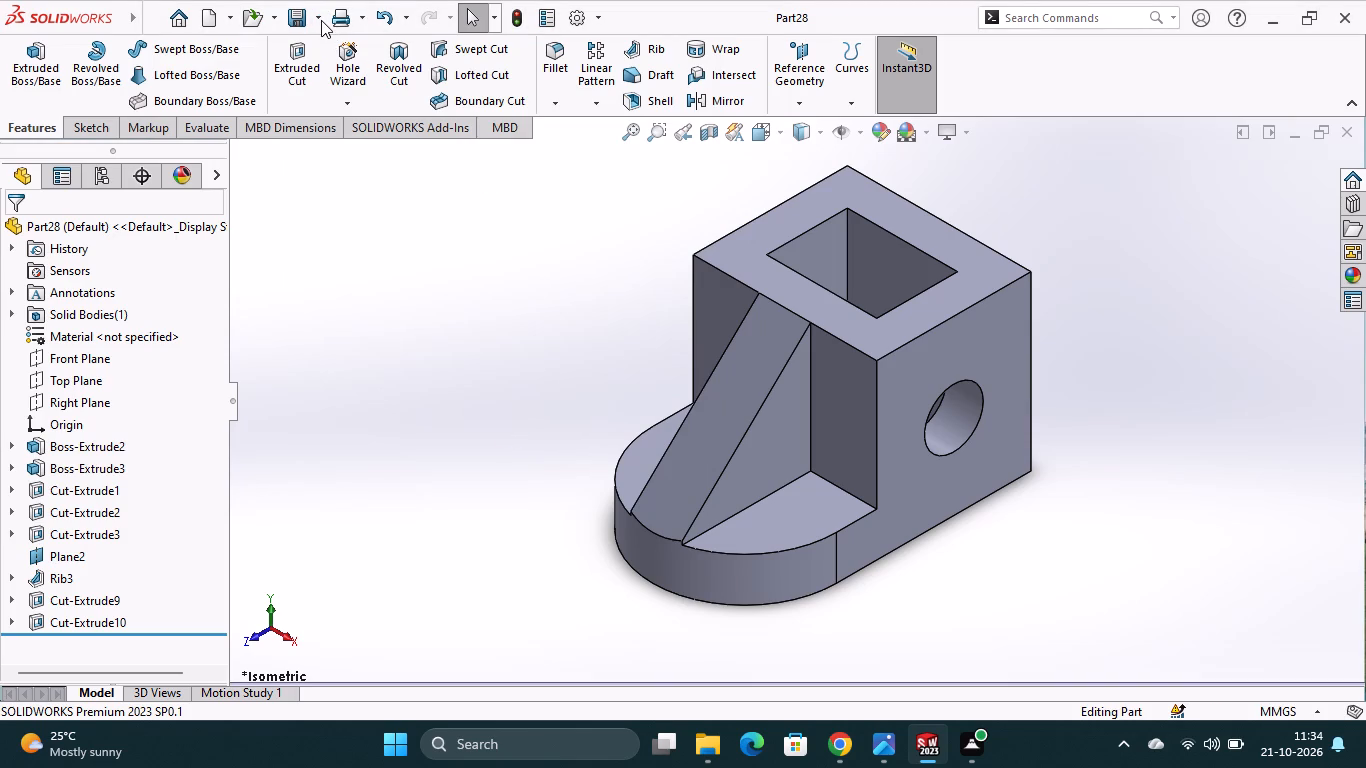
Save a copy of the part as Part28 in Adobe Portable Document Format (PDF) in the same folder.
{"action": "left_click", "coordinate": [321, 20]}
{"action": "left_click", "coordinate": [344, 62]}
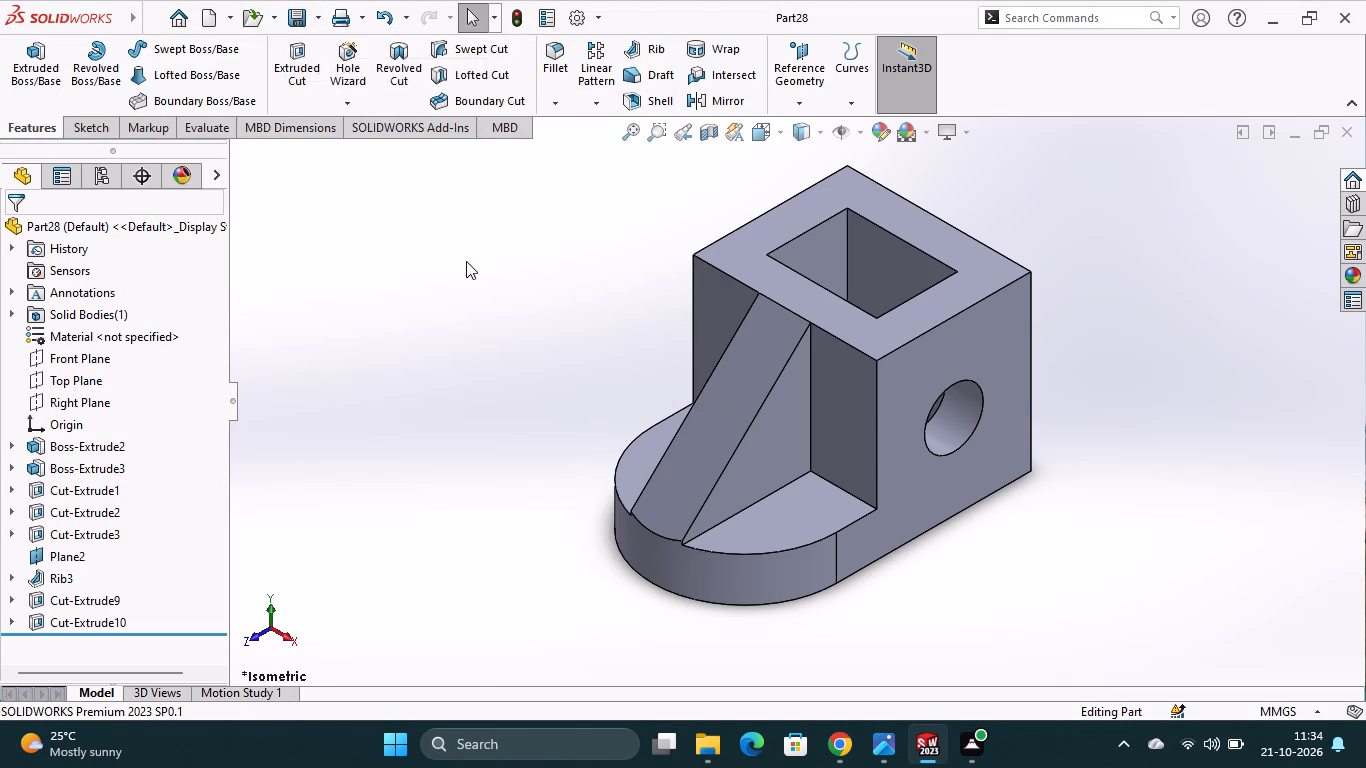
{"action": "left_click", "coordinate": [477, 308]}
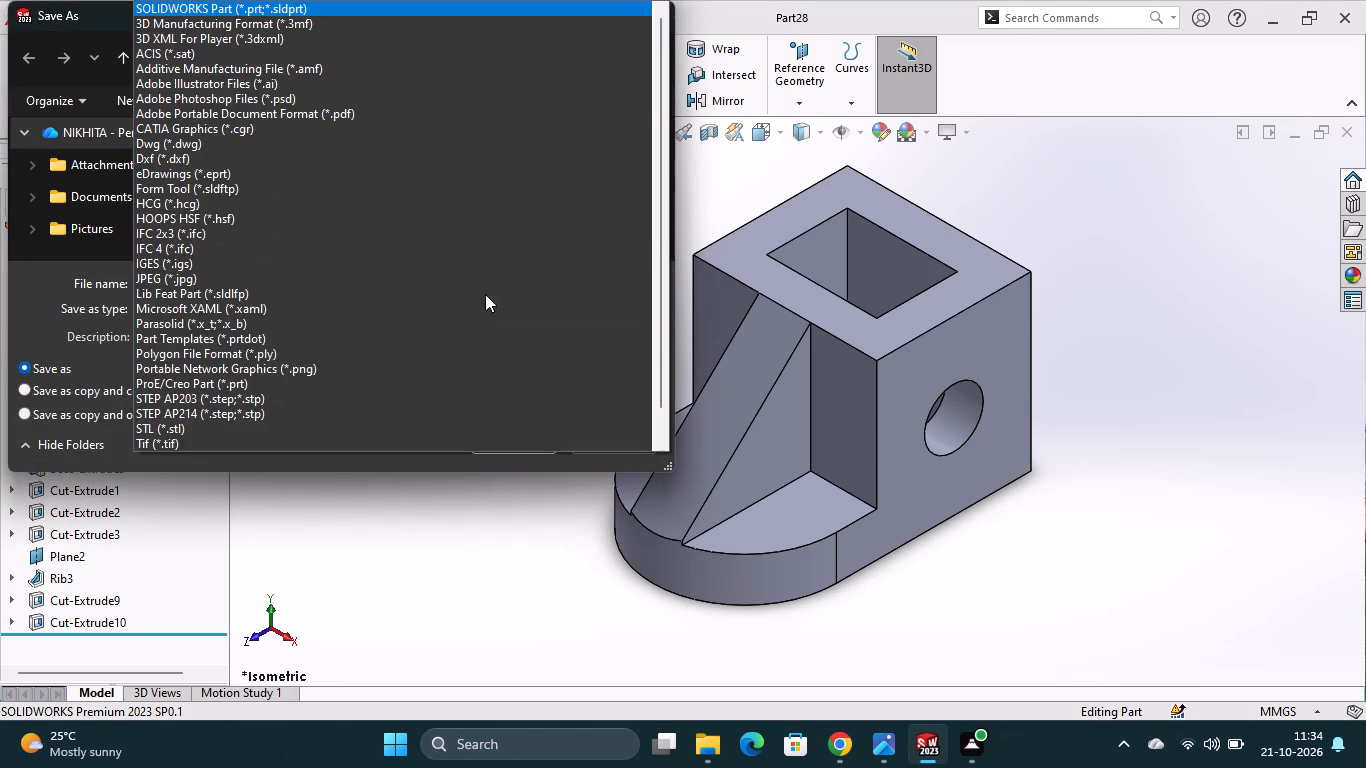
{"action": "left_click", "coordinate": [397, 114]}
{"action": "left_click", "coordinate": [507, 495]}
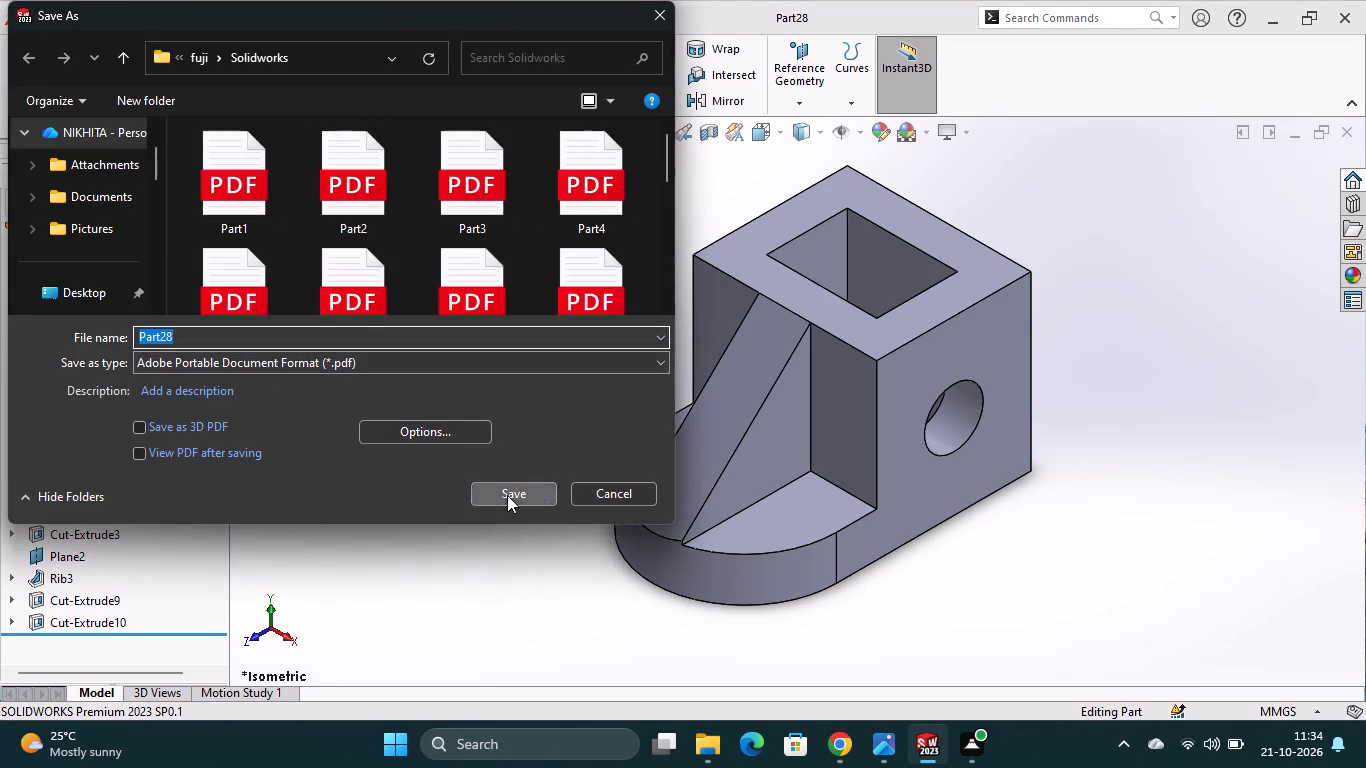